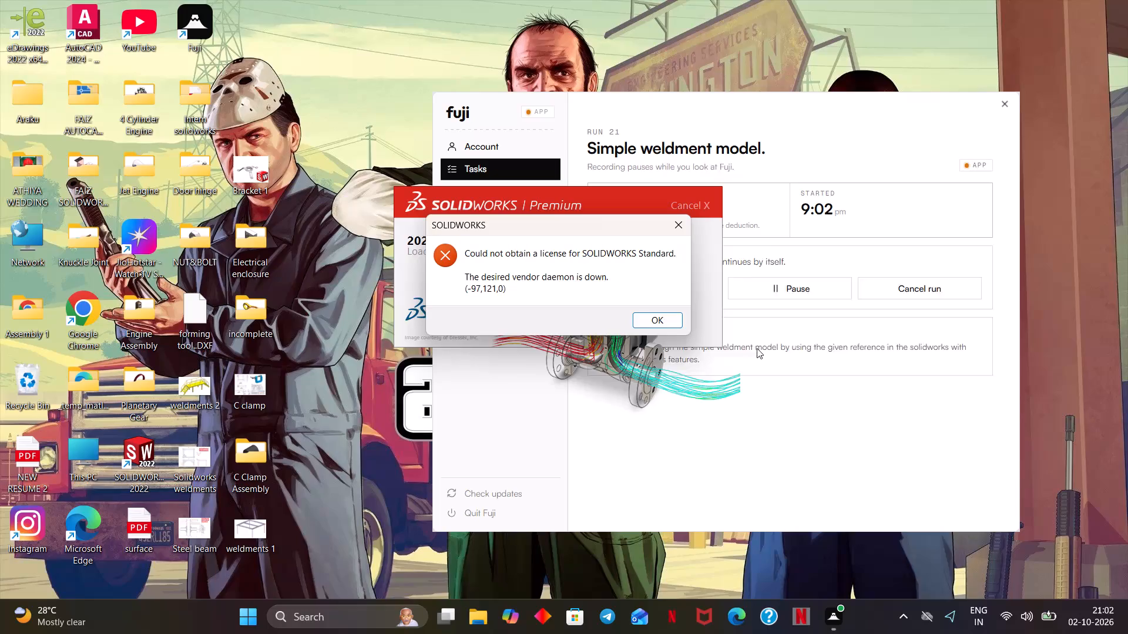
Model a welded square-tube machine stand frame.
Dismiss the SOLIDWORKS licence error dialog.
left_click(674, 226)
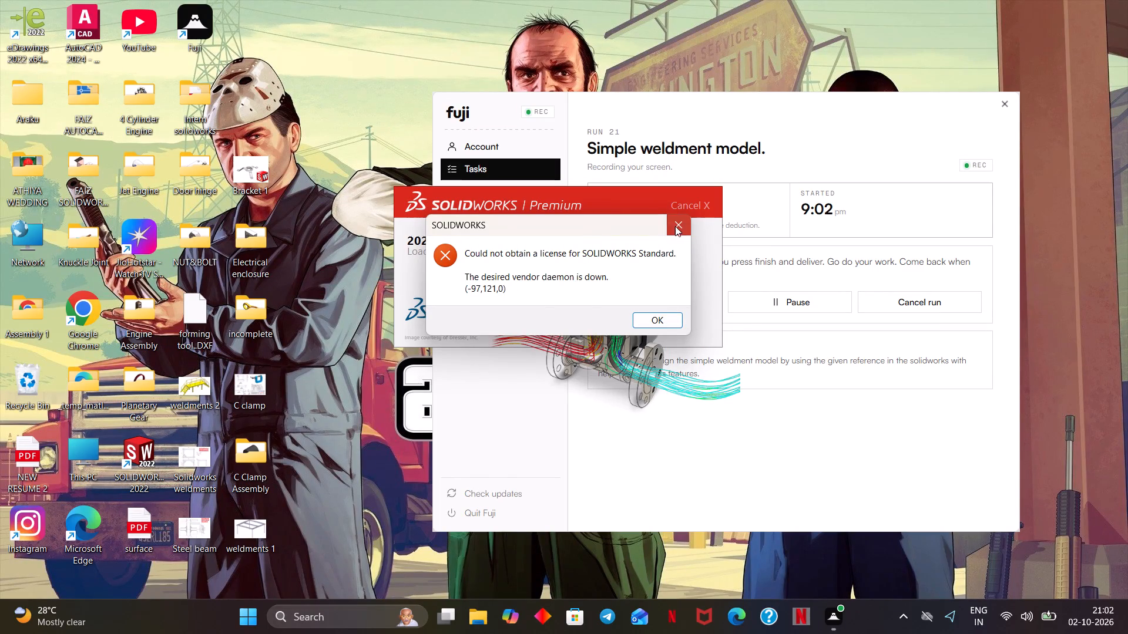
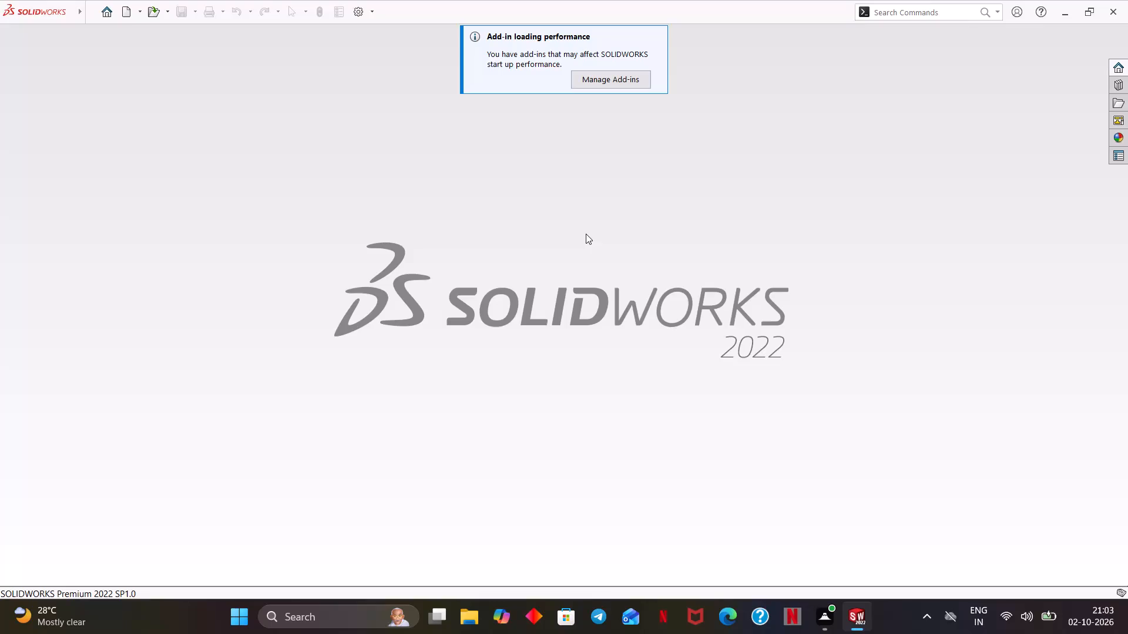
Create a new part document.
key("ctrl+n")
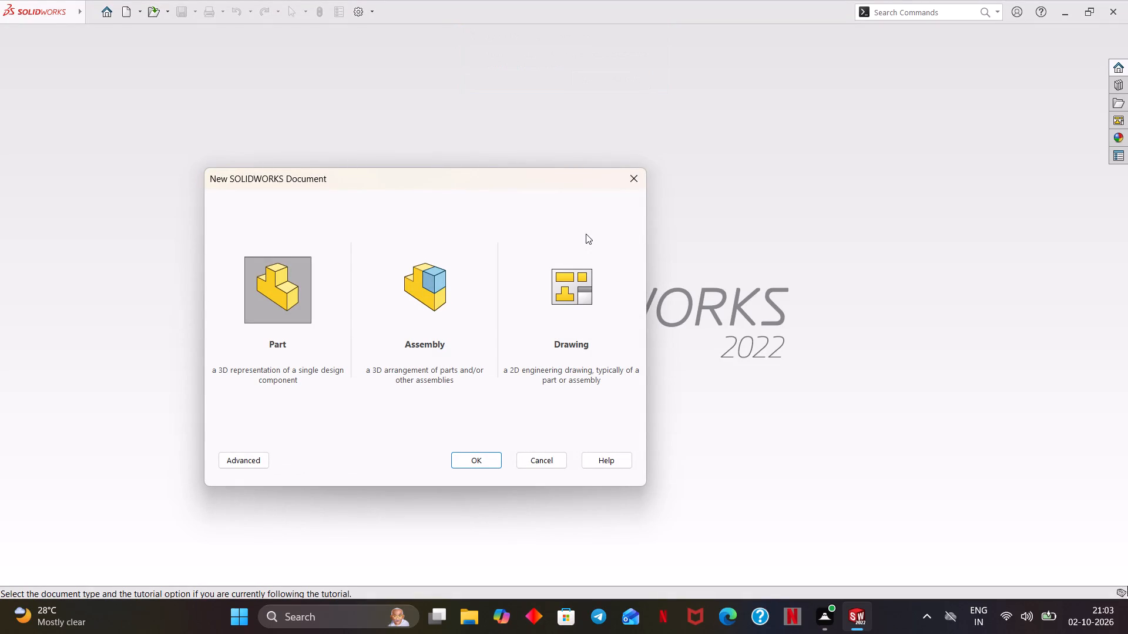
key("Return")
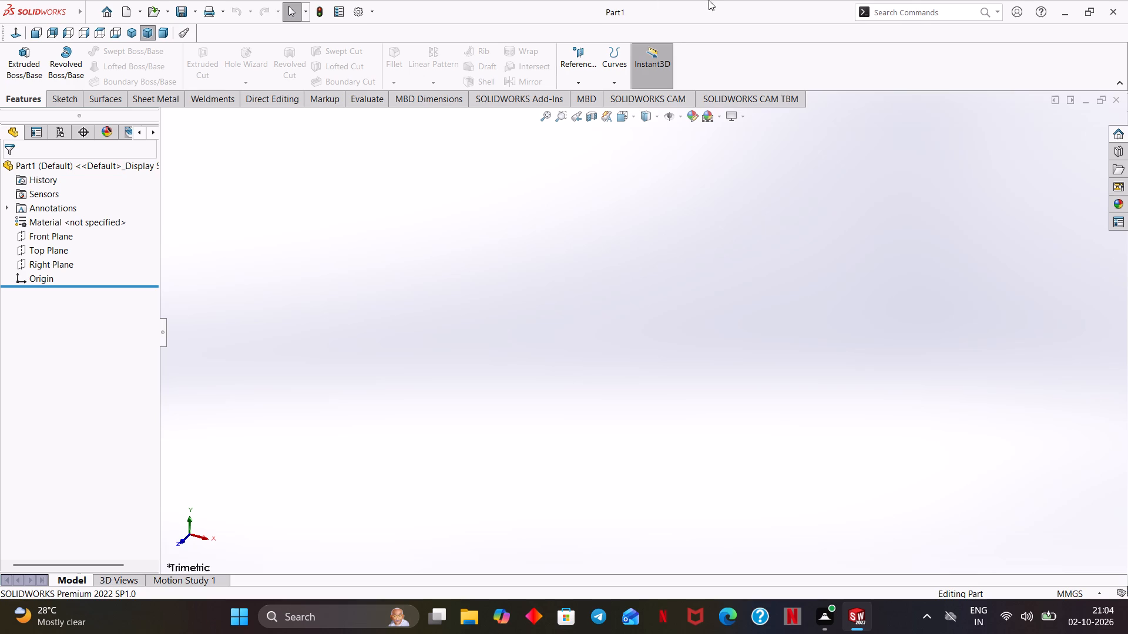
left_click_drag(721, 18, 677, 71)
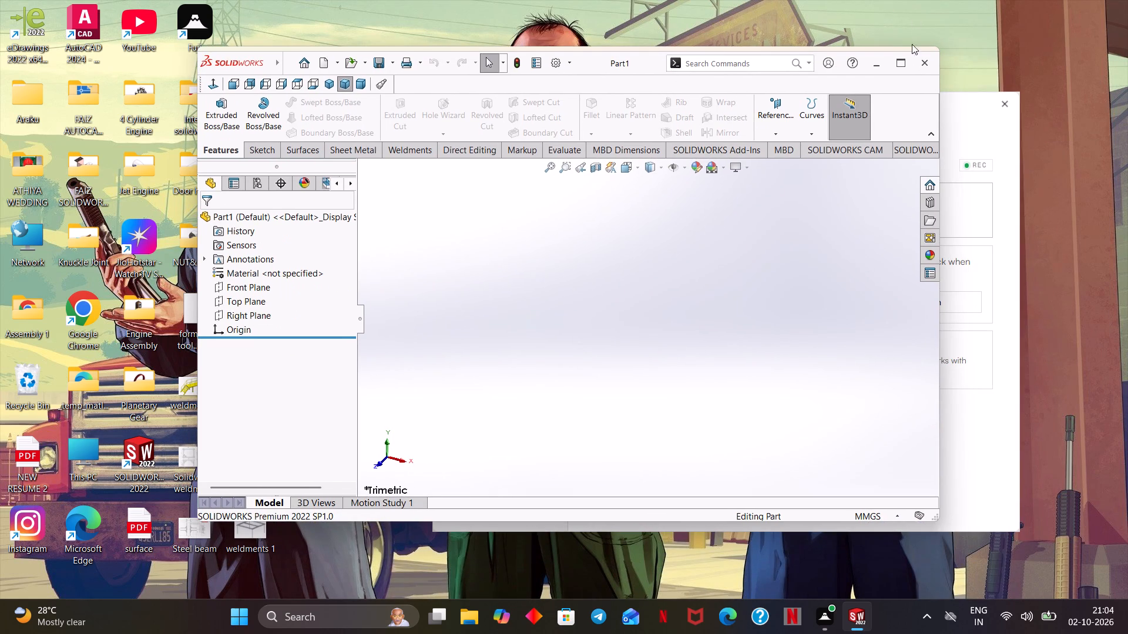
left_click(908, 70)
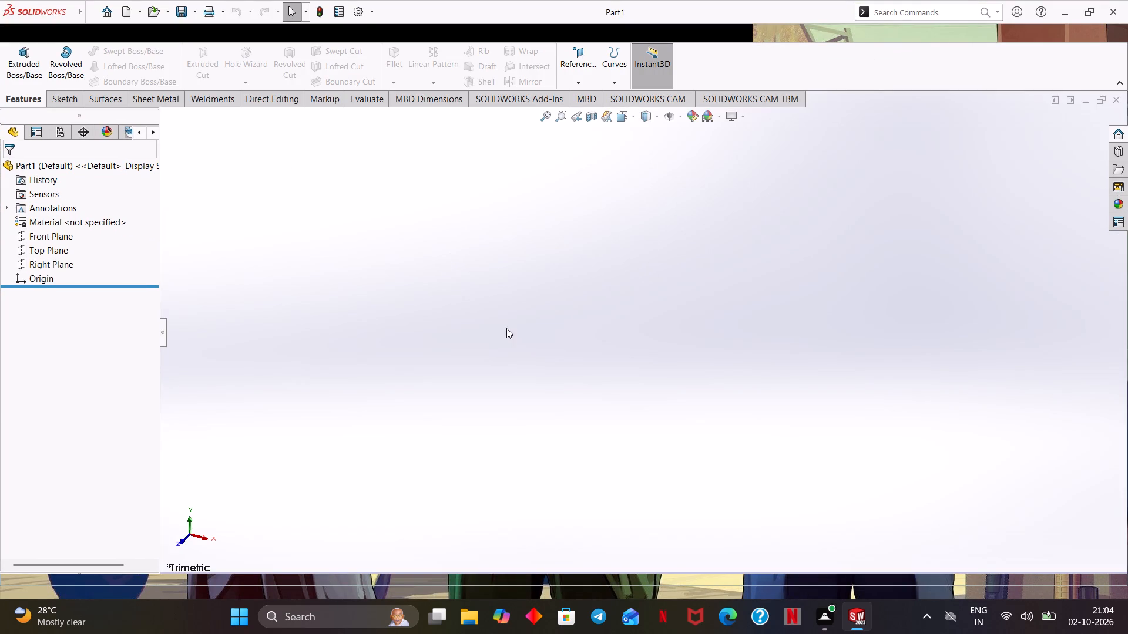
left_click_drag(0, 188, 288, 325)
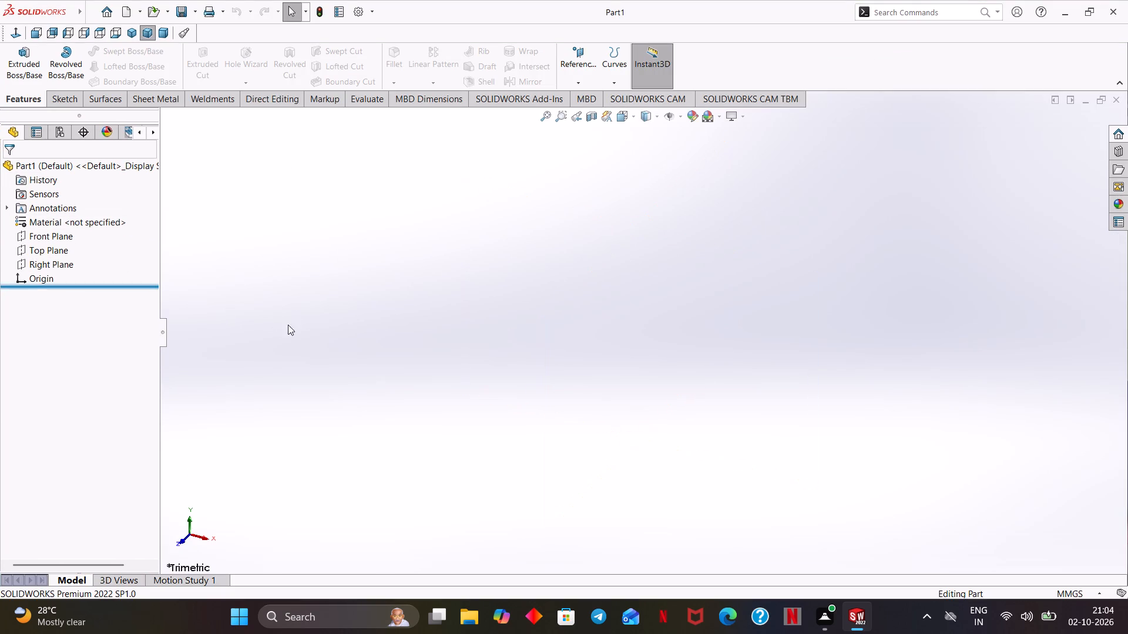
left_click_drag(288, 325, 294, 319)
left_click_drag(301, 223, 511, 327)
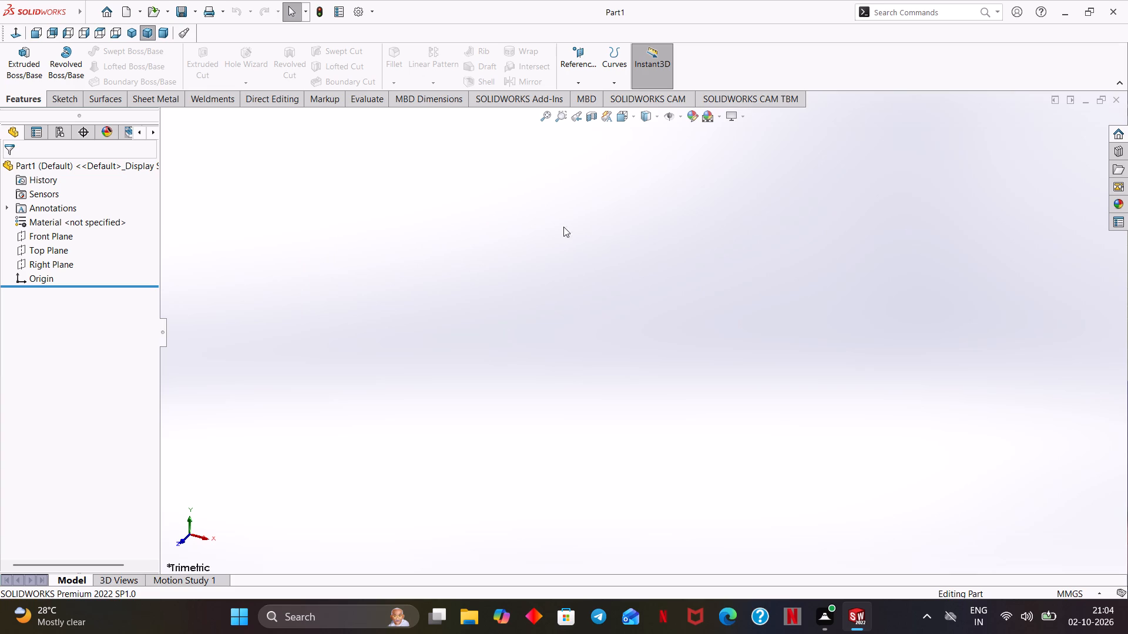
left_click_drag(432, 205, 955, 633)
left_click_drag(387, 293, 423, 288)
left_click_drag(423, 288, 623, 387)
Set the scene background to Plain White.
left_click(723, 122)
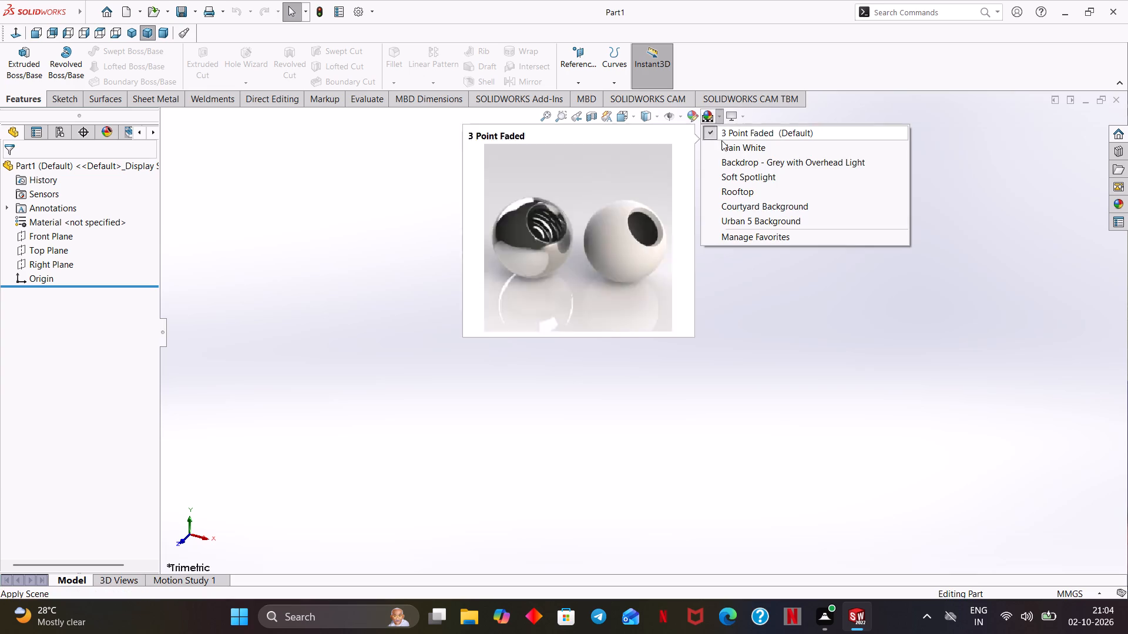
left_click(723, 146)
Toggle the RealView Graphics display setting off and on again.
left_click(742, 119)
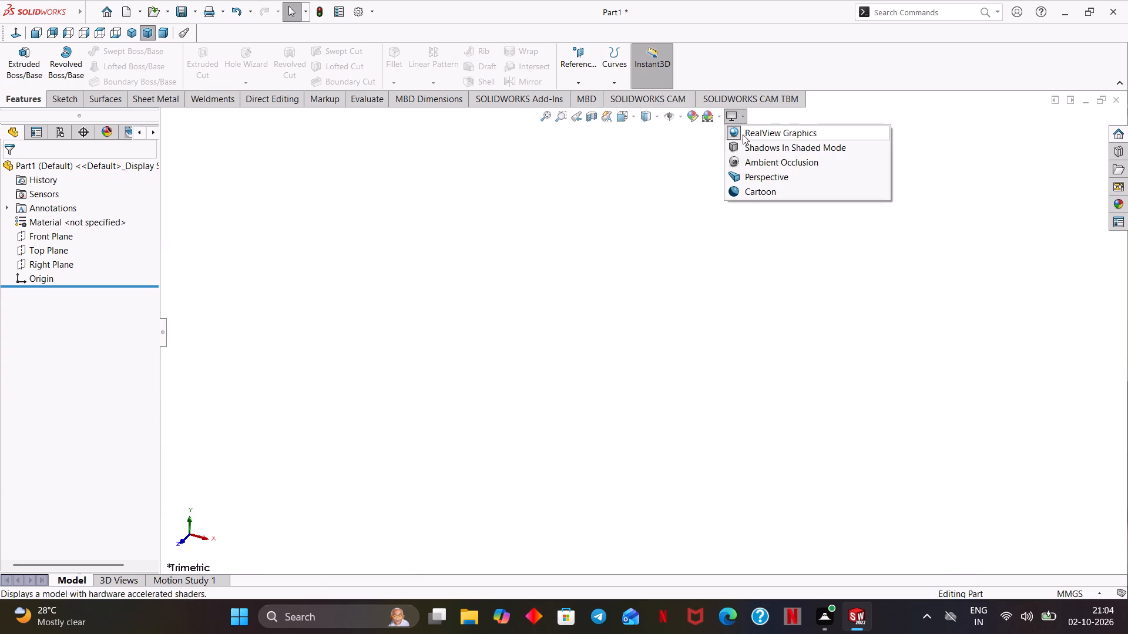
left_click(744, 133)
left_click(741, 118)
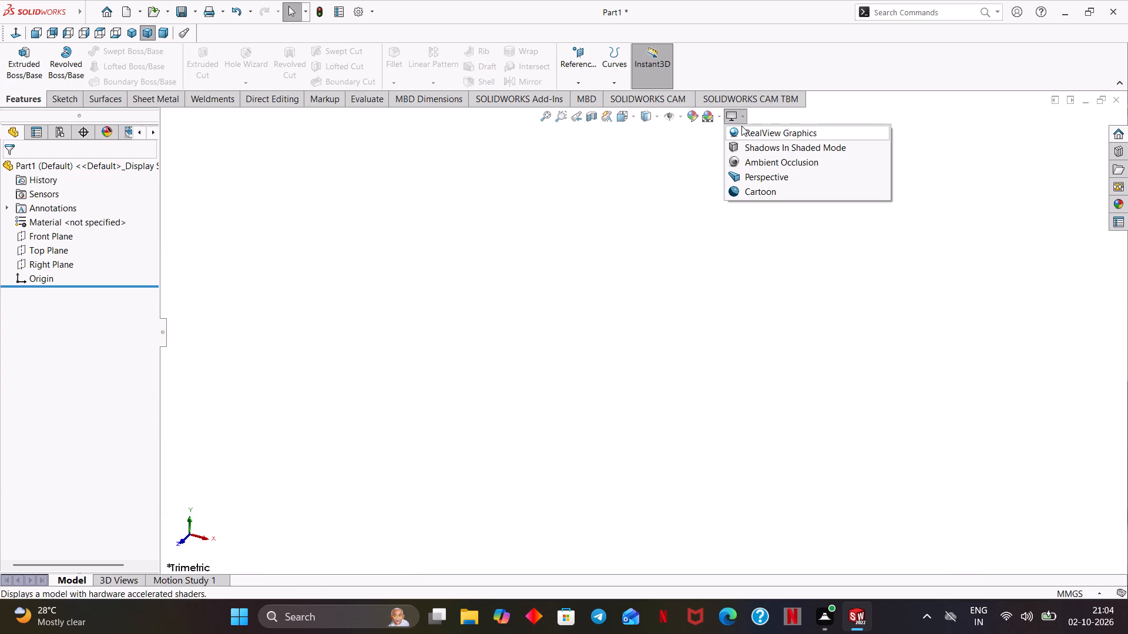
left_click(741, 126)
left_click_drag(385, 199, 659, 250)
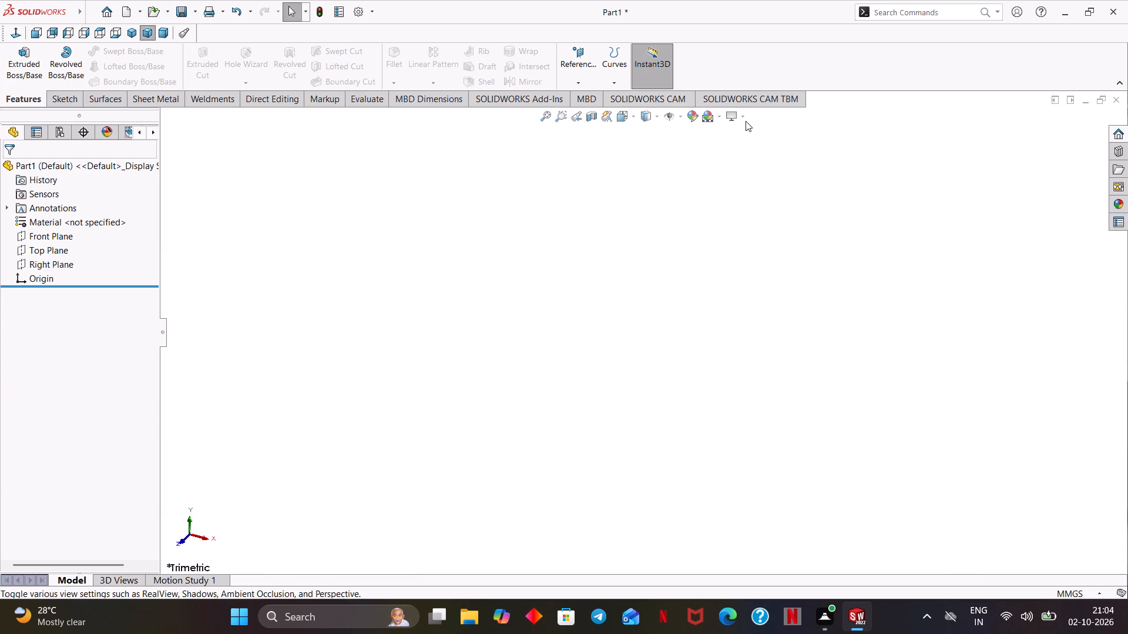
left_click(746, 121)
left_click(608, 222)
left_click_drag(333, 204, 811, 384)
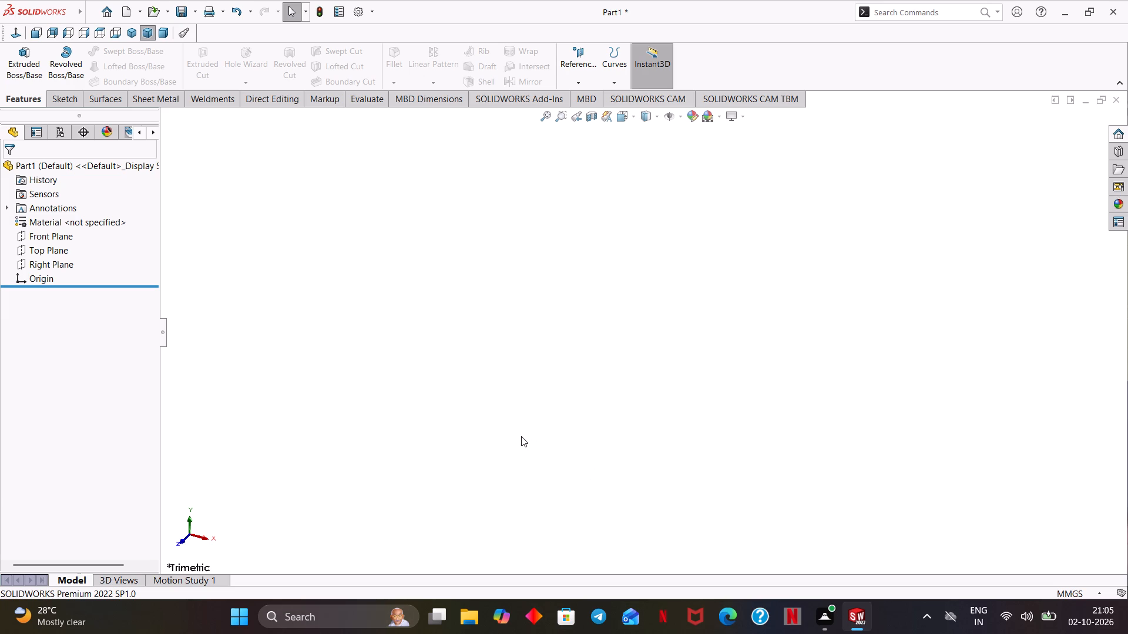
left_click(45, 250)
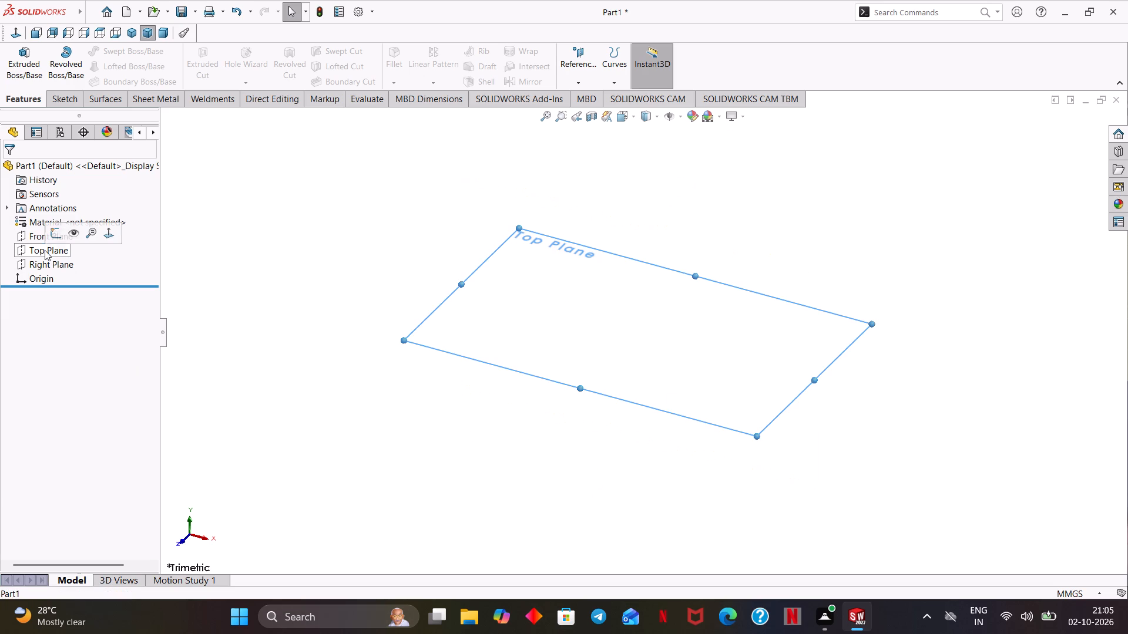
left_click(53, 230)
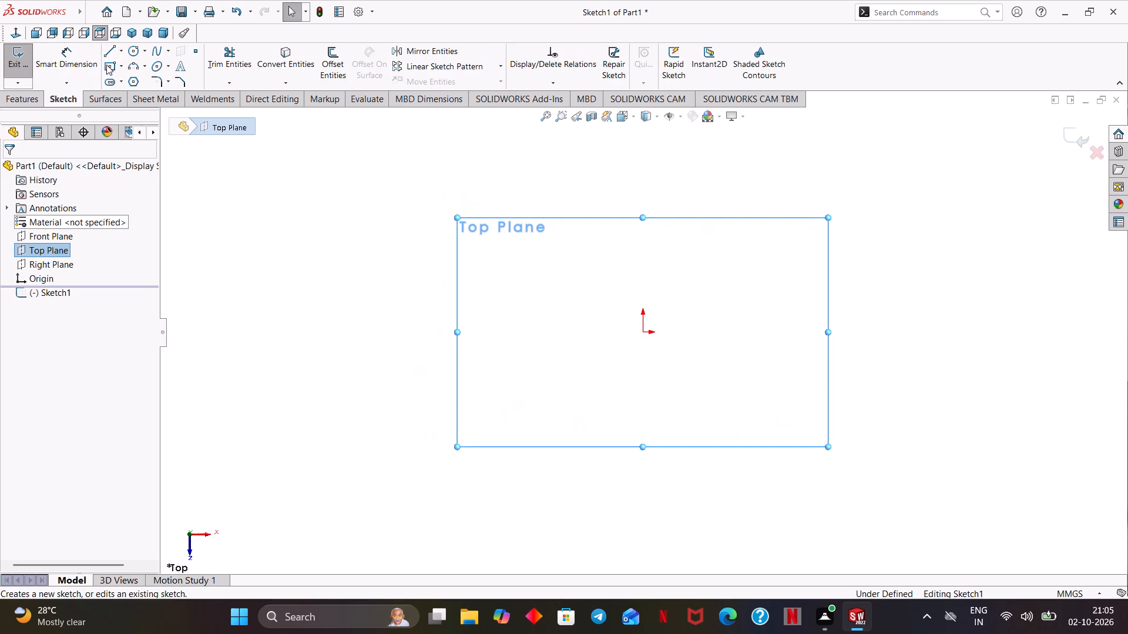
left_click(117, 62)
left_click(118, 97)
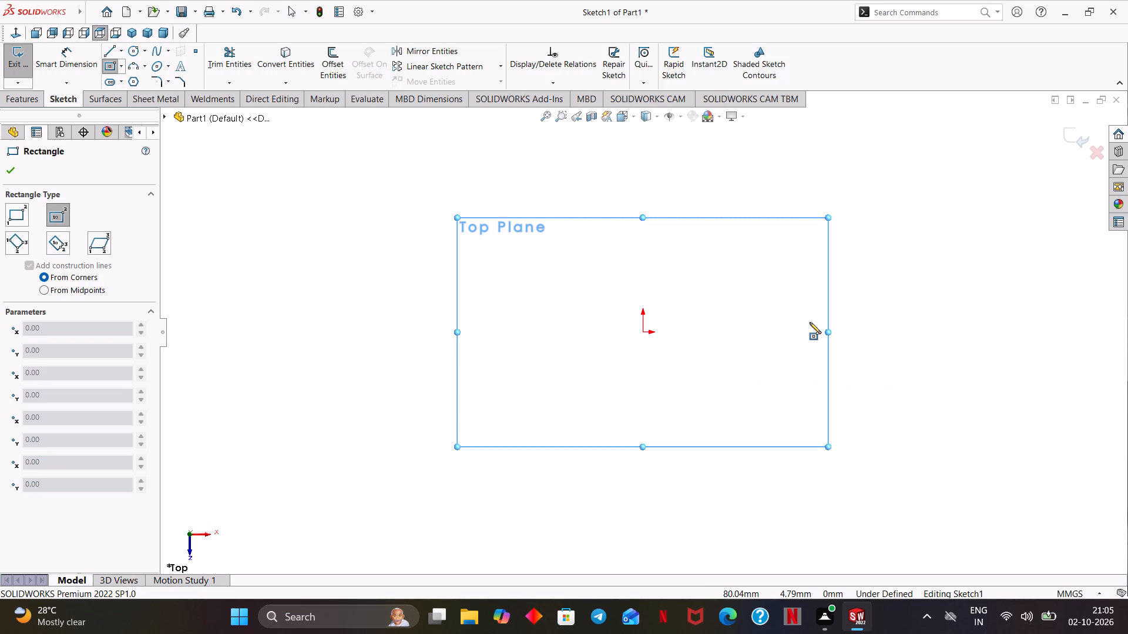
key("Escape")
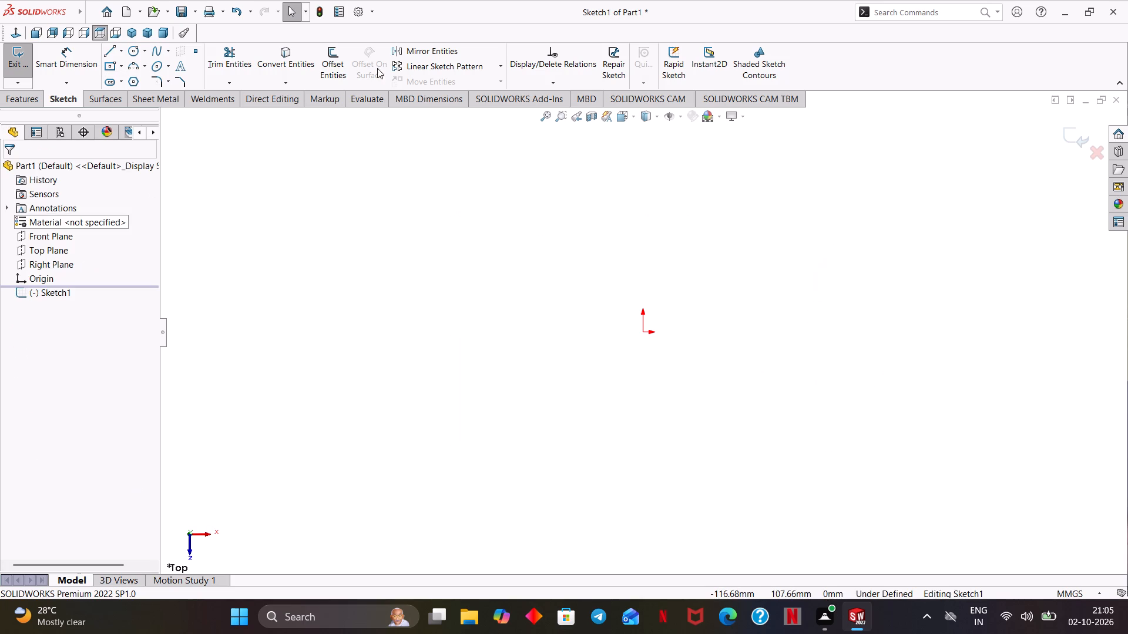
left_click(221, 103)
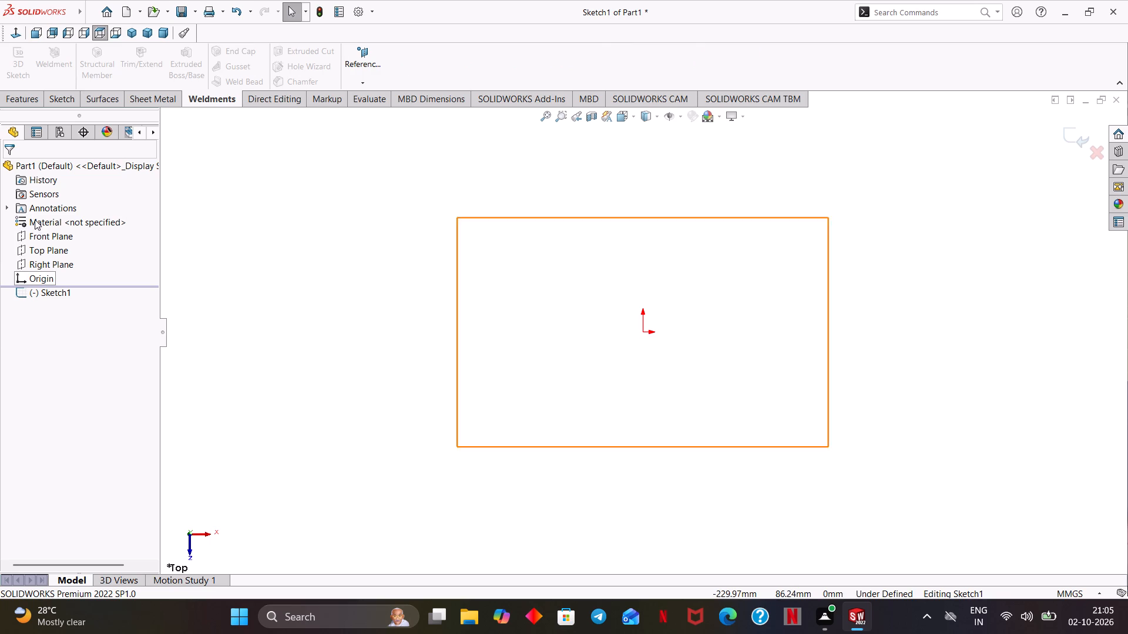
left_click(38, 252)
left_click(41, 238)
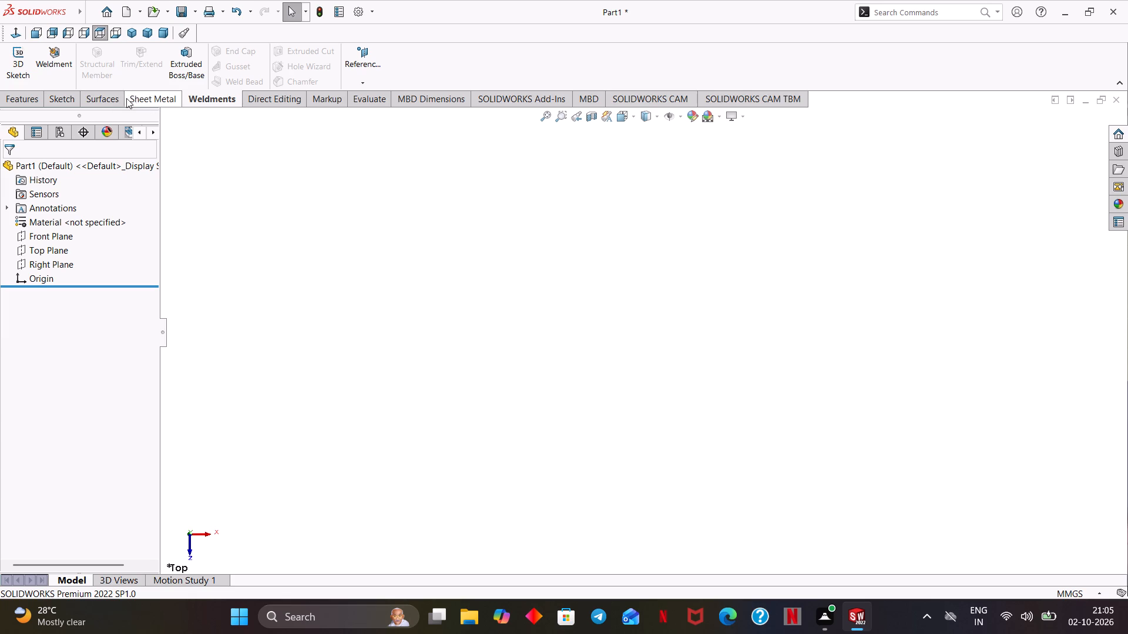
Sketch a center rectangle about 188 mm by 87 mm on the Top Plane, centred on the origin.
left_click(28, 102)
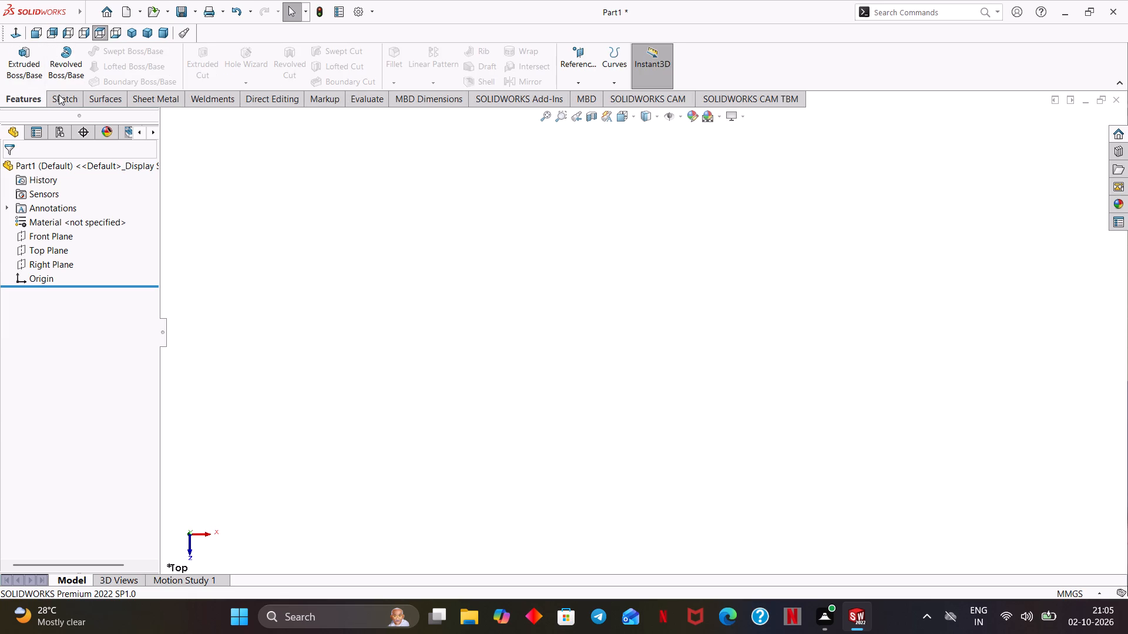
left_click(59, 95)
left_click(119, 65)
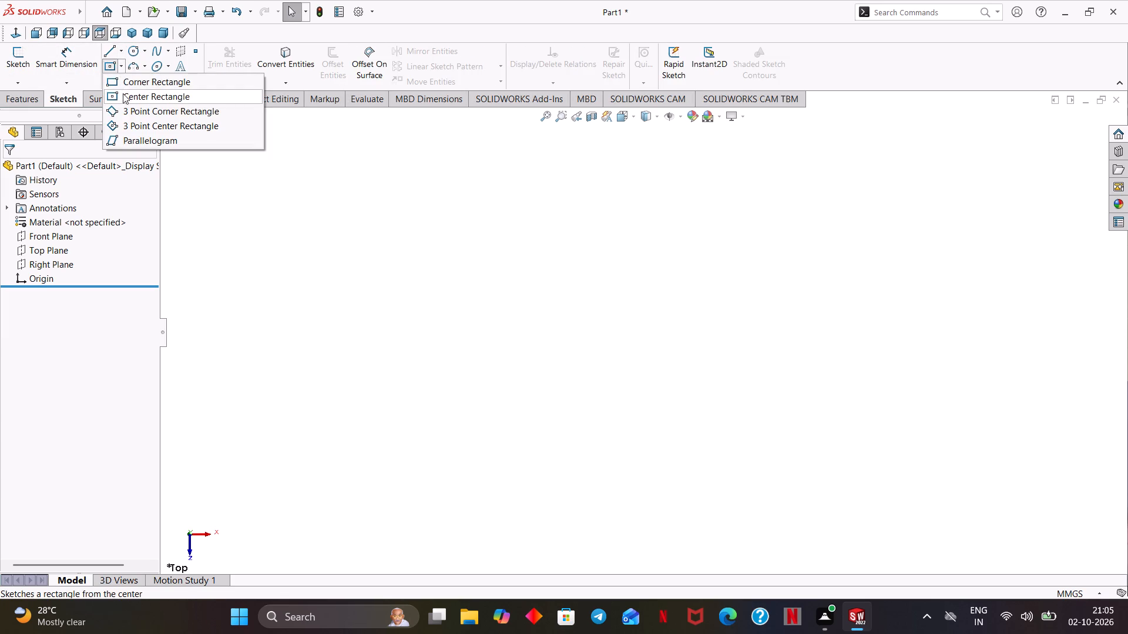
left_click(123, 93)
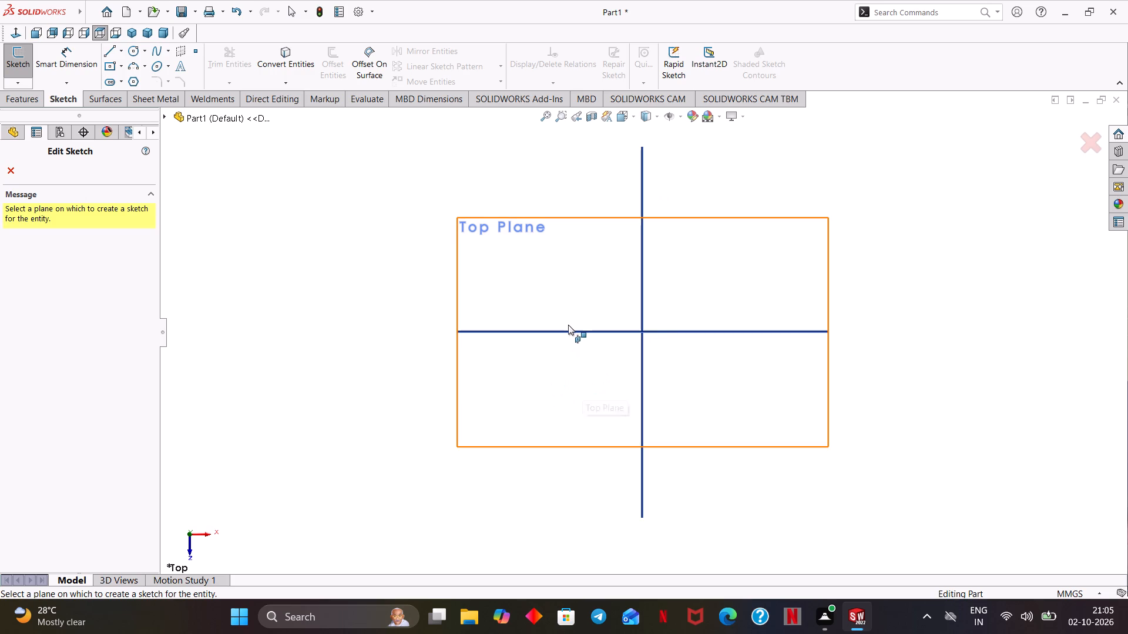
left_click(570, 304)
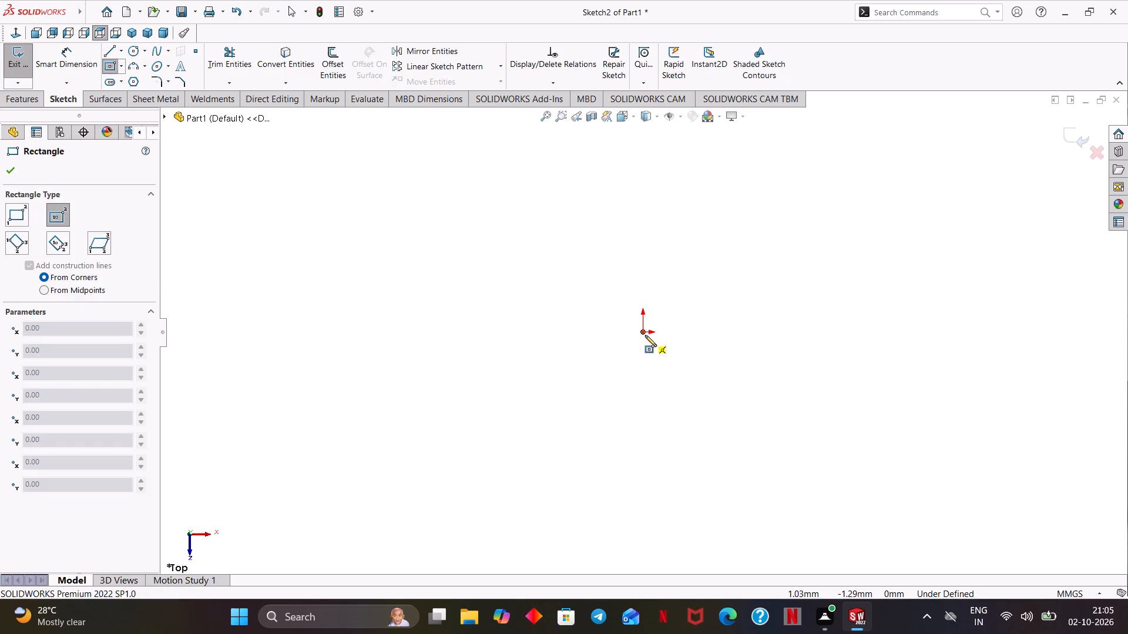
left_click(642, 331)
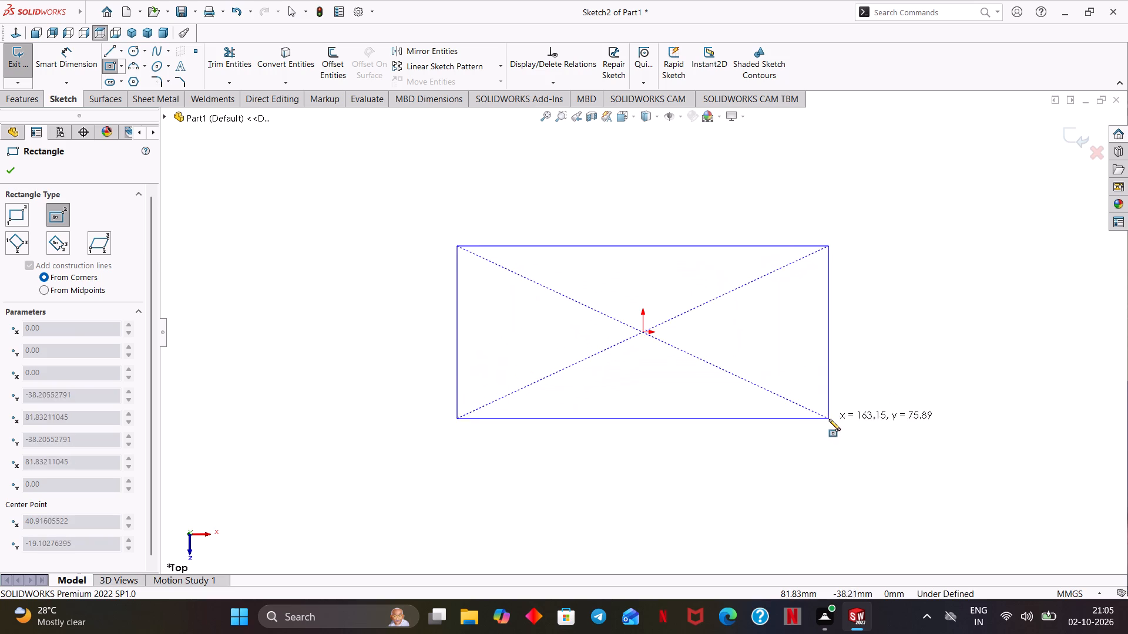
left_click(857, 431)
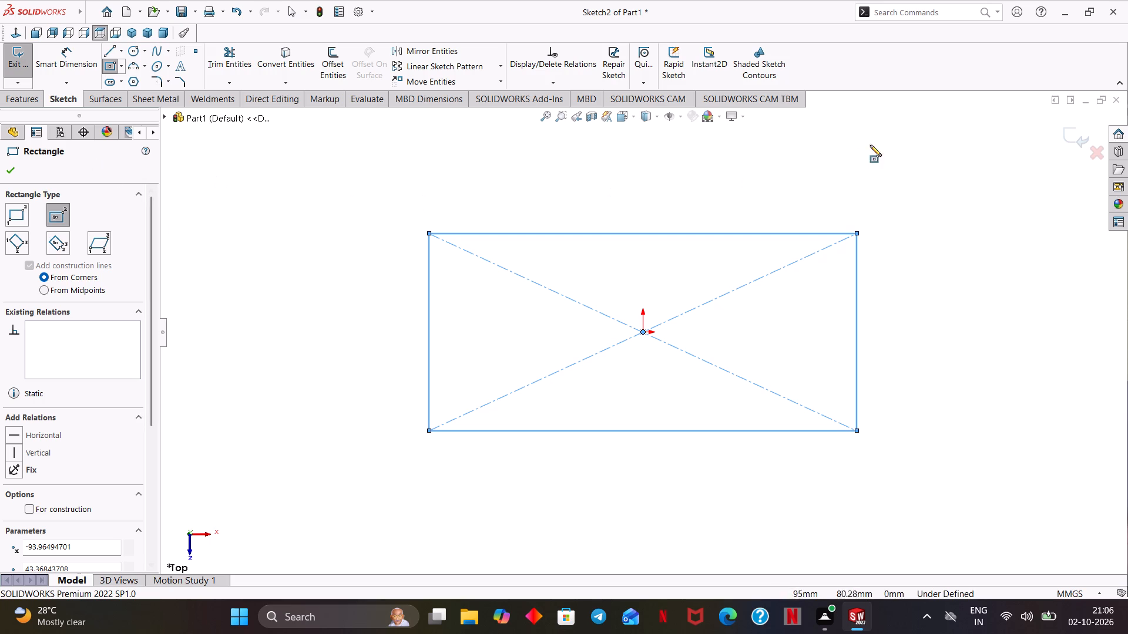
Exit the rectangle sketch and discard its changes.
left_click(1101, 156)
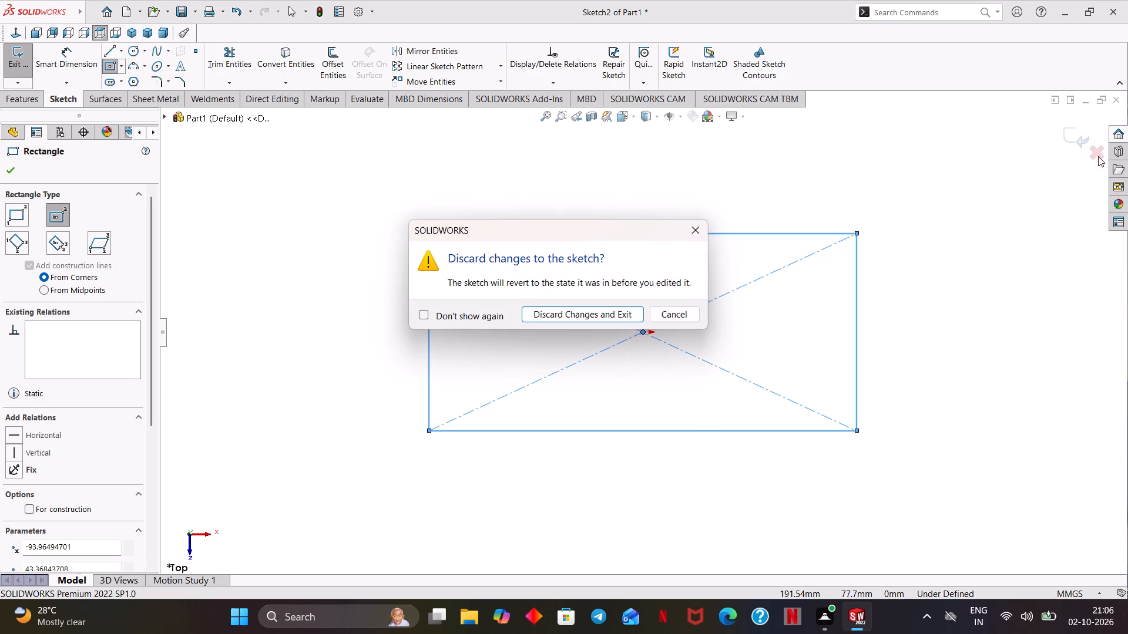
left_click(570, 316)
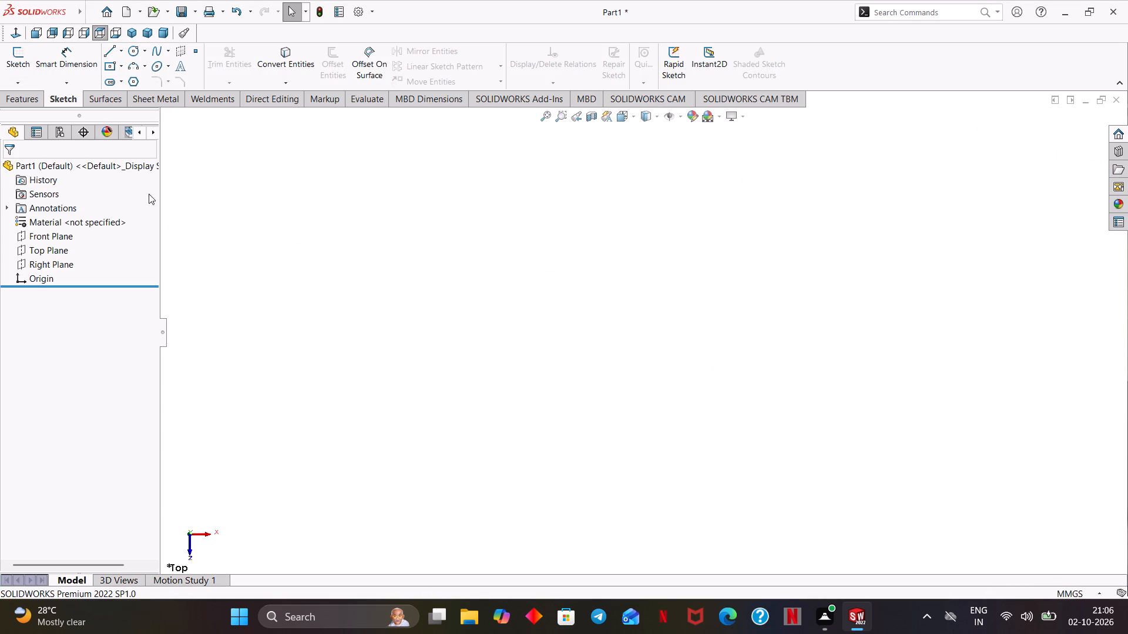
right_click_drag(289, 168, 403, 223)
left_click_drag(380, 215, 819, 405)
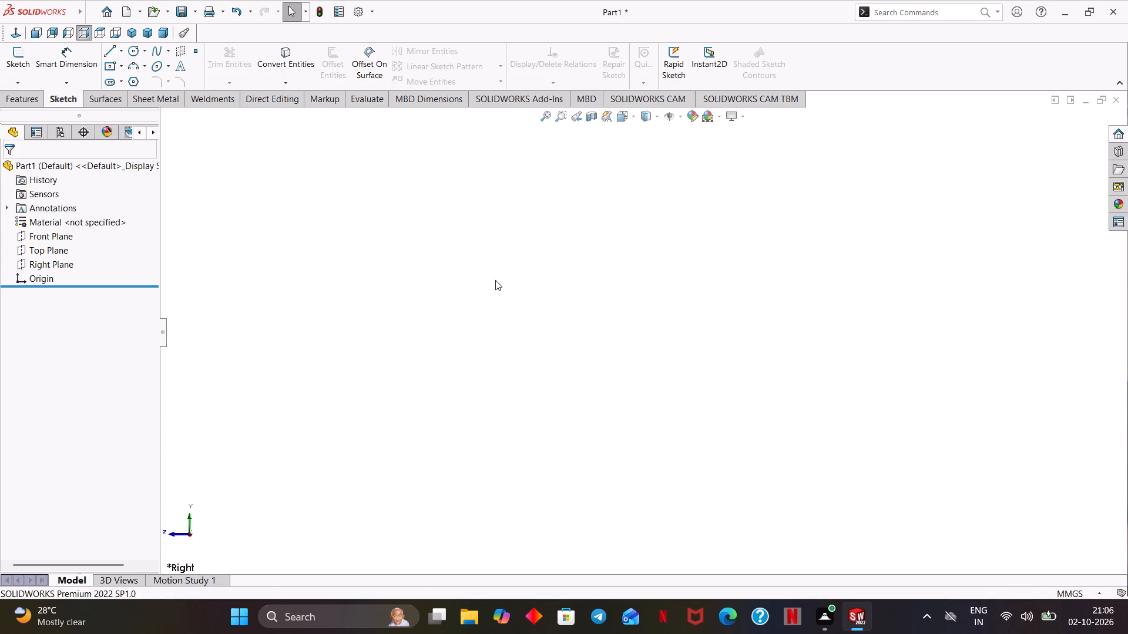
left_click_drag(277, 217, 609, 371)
Start a new 3D sketch for the weldment frame.
left_click(204, 101)
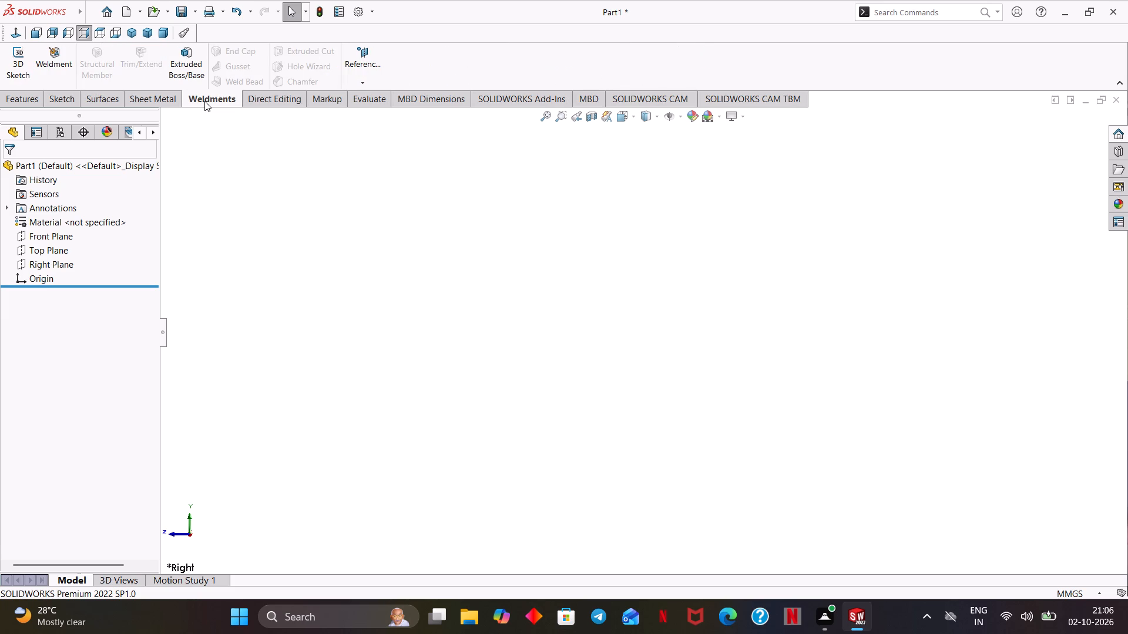
left_click(23, 67)
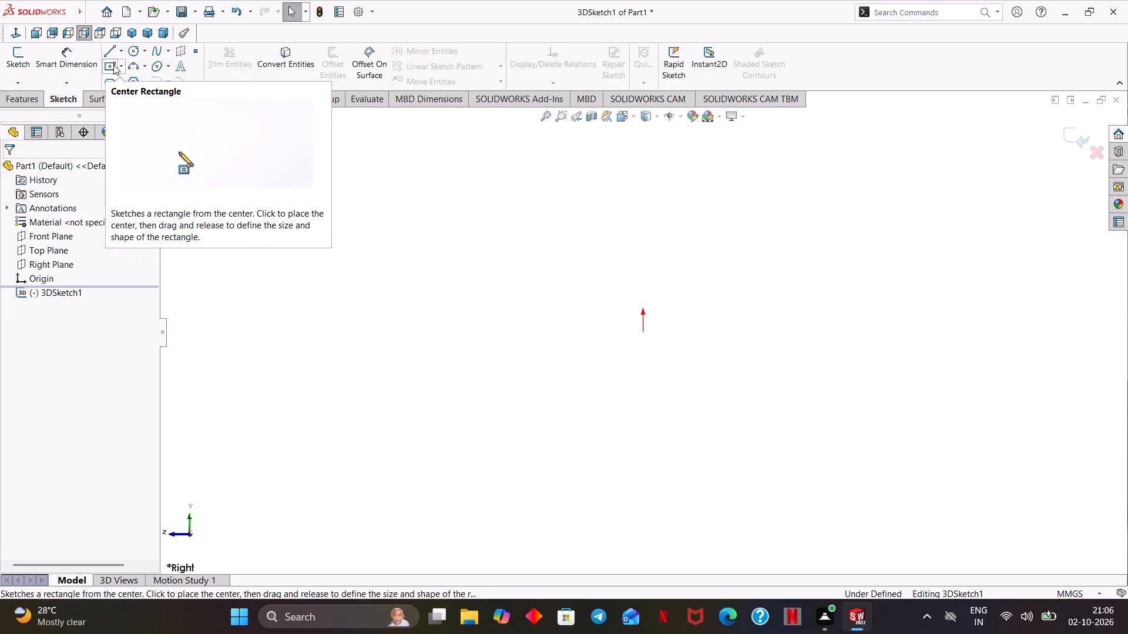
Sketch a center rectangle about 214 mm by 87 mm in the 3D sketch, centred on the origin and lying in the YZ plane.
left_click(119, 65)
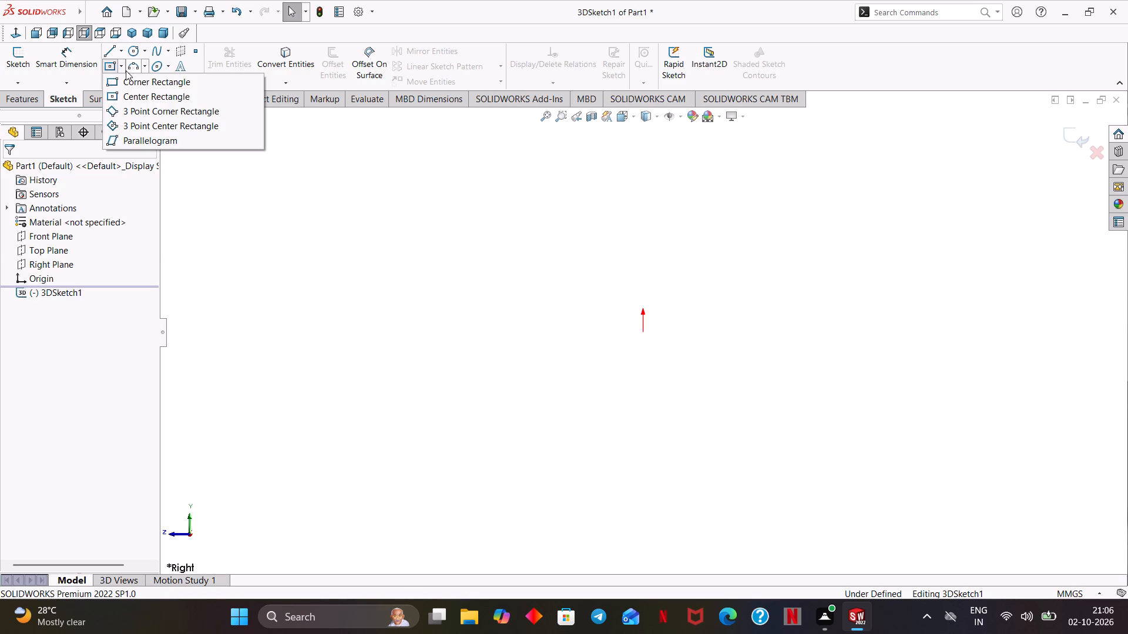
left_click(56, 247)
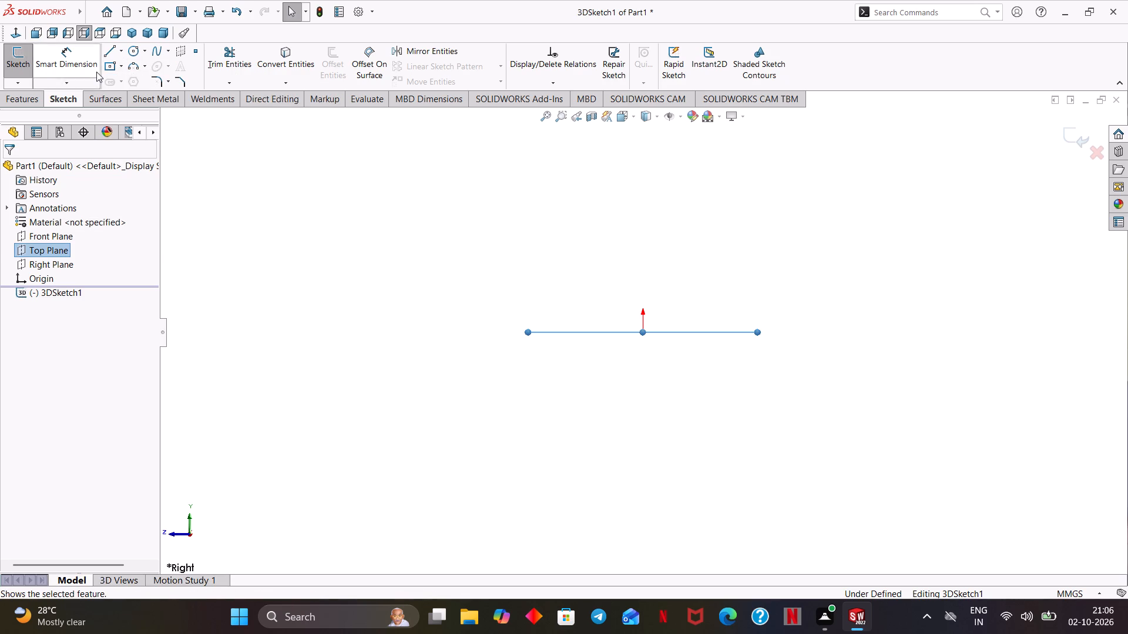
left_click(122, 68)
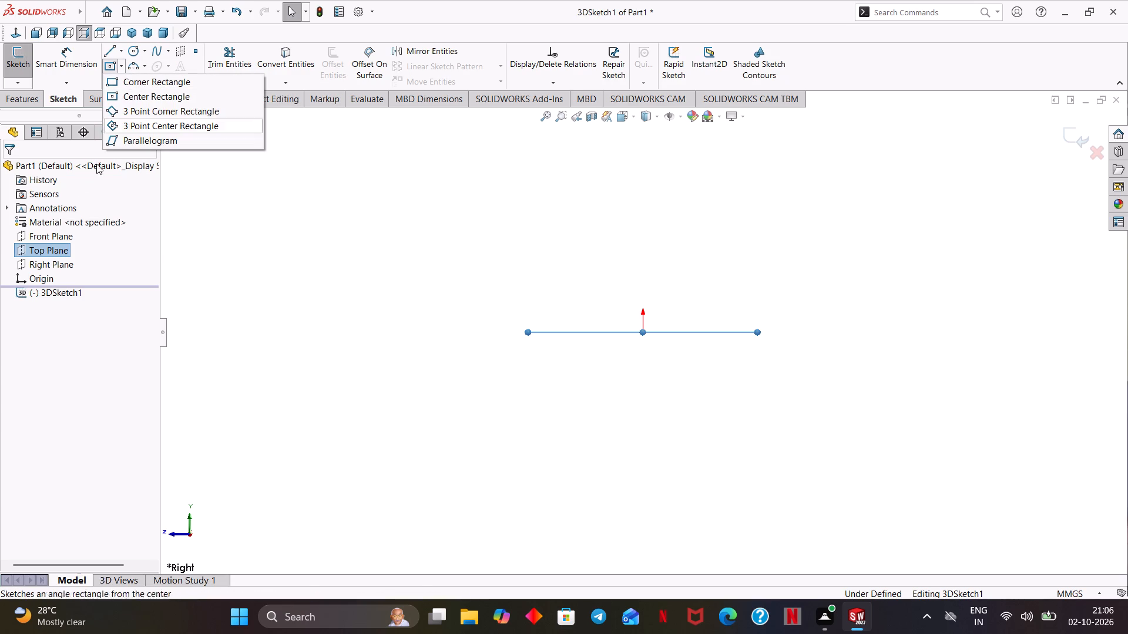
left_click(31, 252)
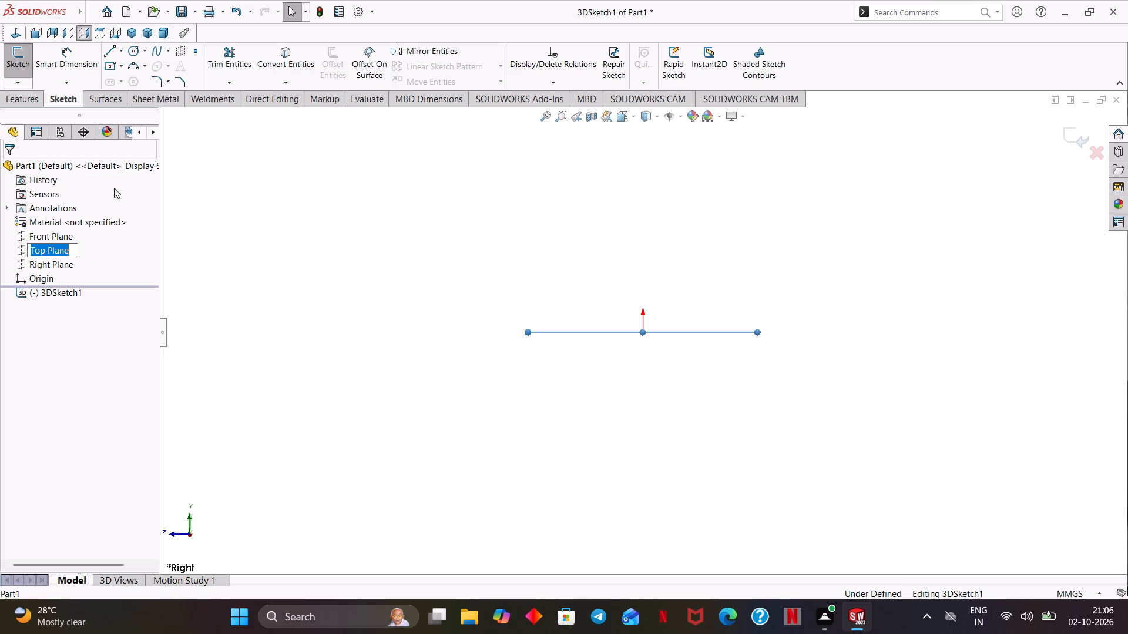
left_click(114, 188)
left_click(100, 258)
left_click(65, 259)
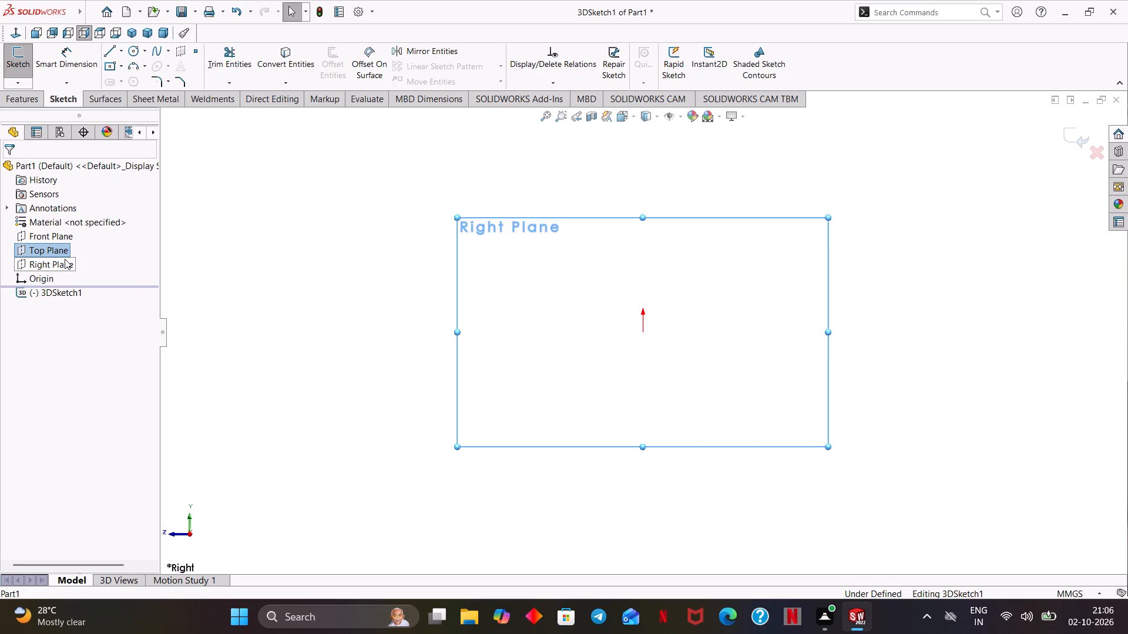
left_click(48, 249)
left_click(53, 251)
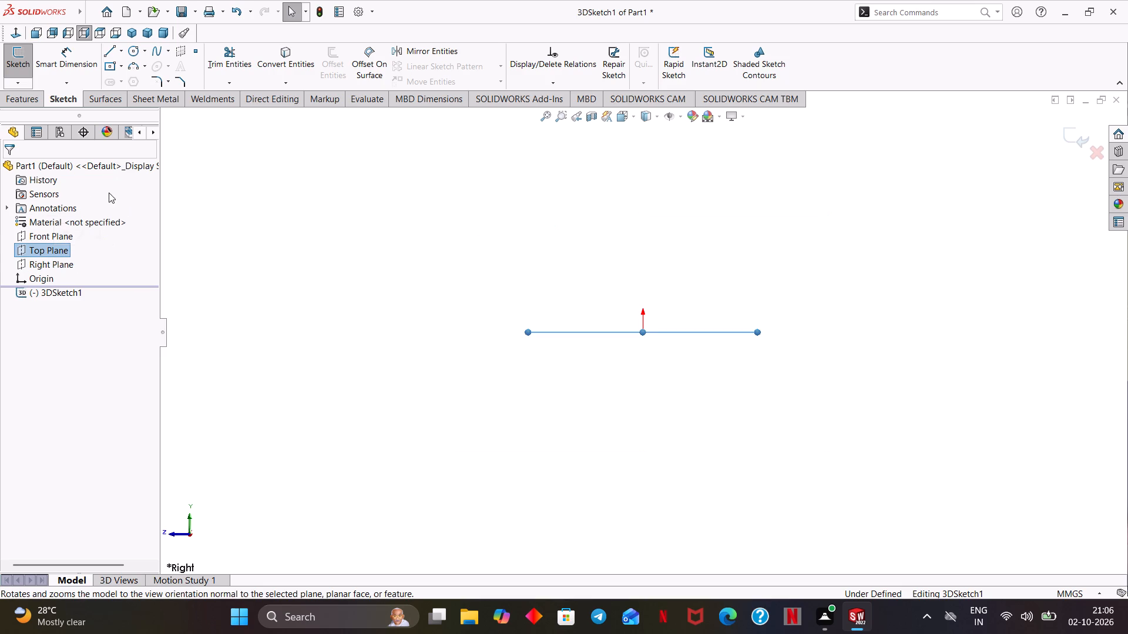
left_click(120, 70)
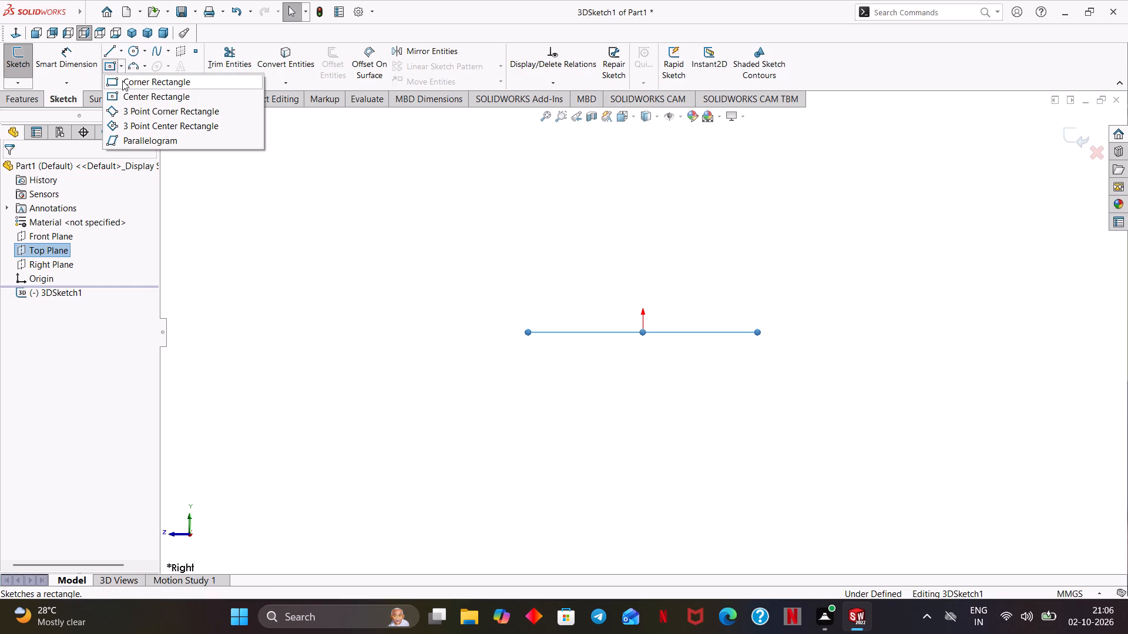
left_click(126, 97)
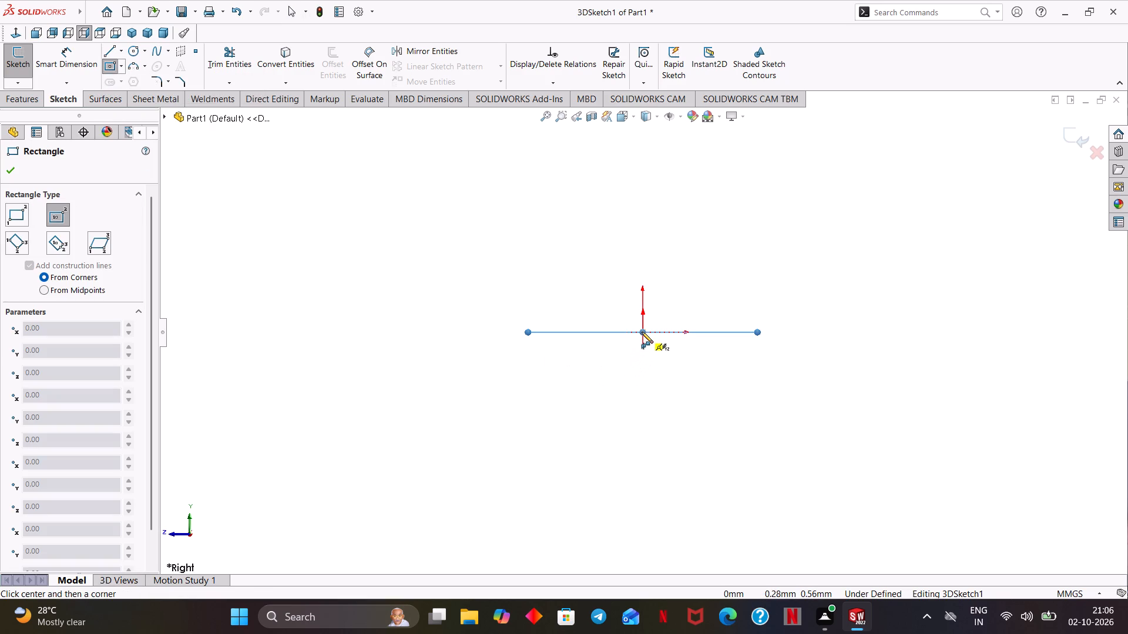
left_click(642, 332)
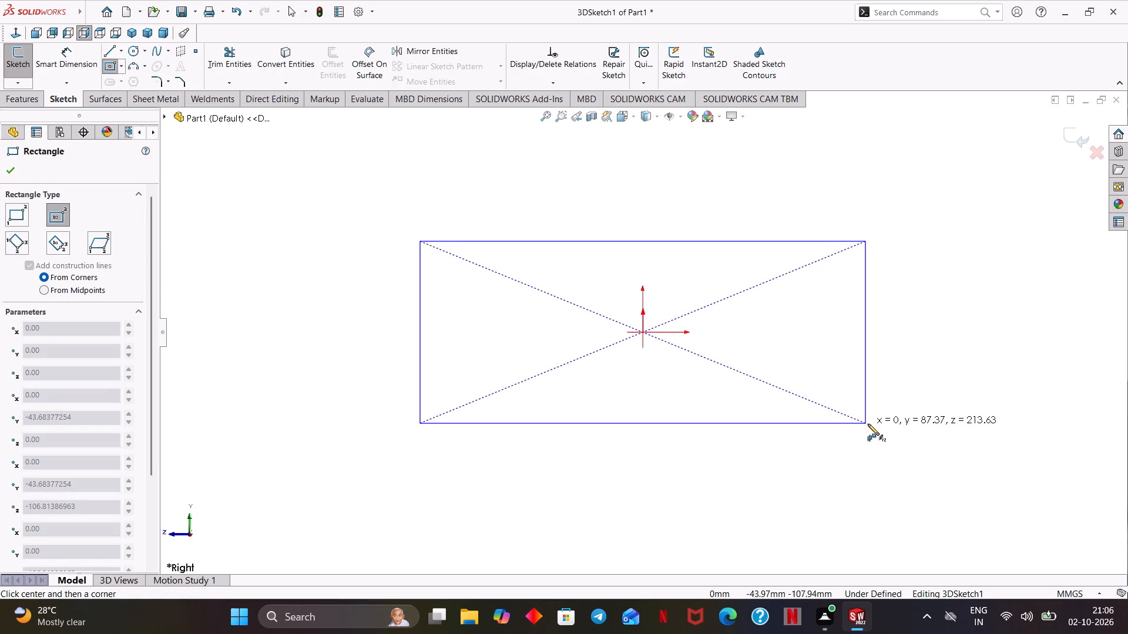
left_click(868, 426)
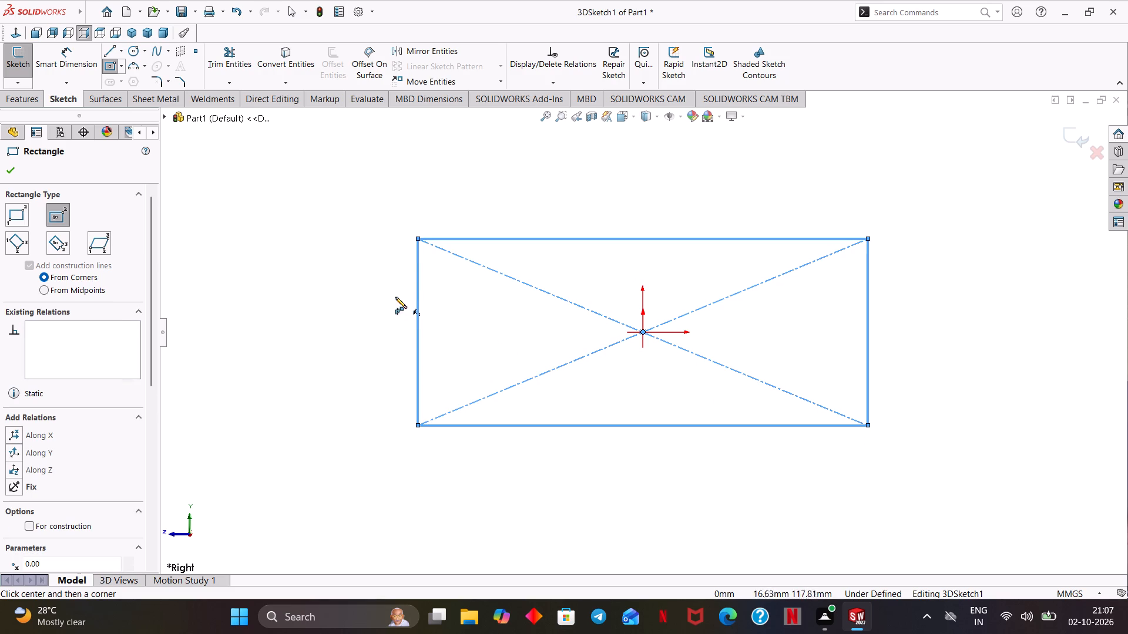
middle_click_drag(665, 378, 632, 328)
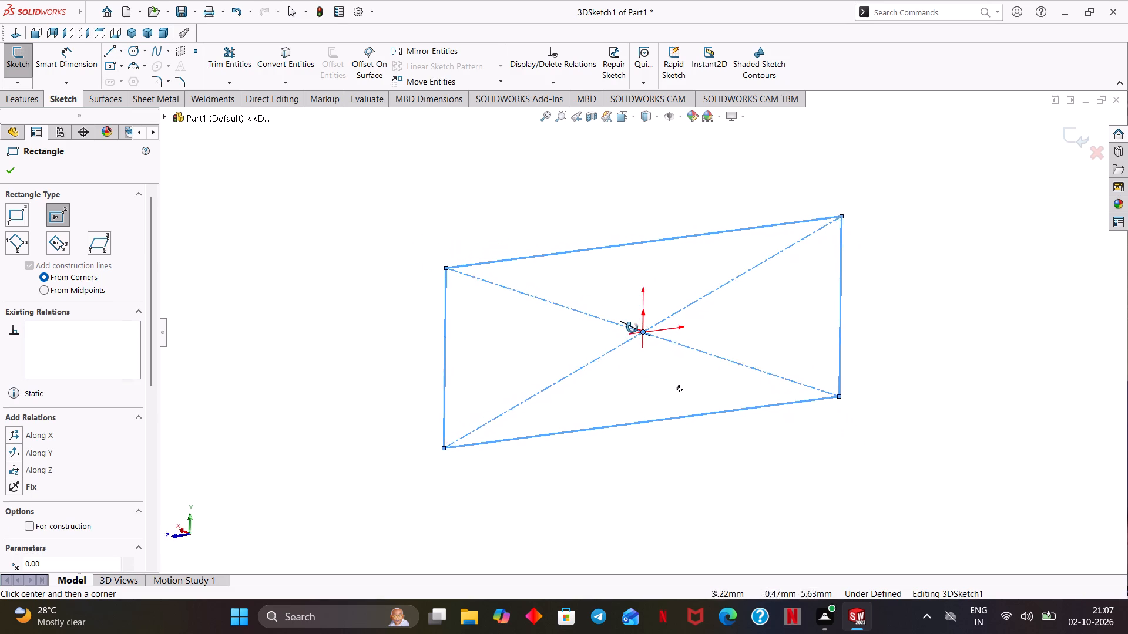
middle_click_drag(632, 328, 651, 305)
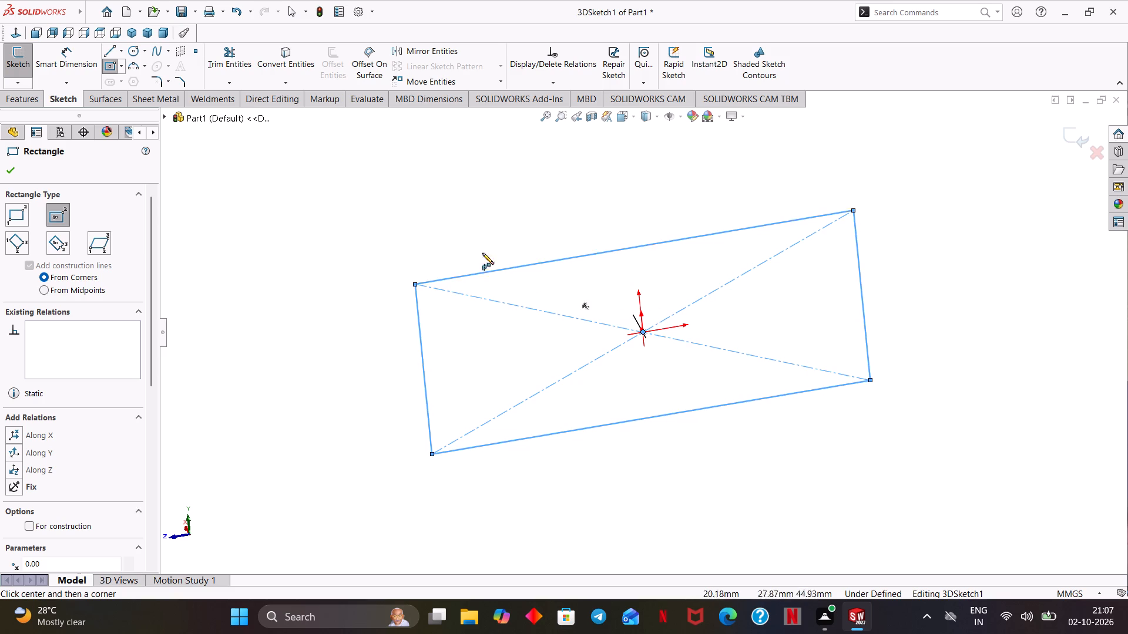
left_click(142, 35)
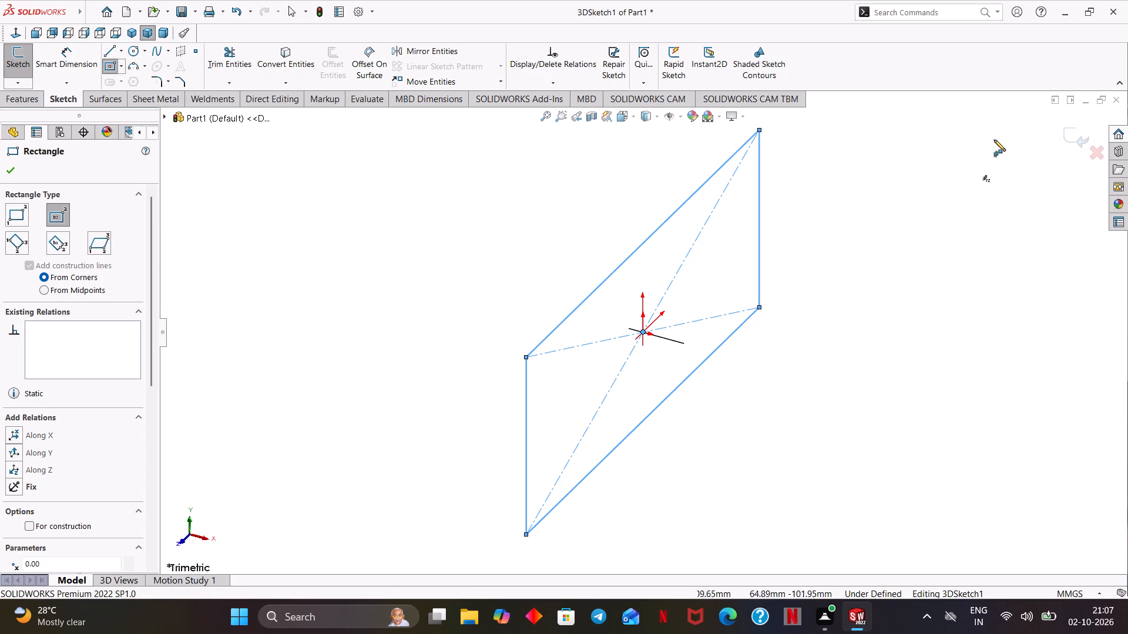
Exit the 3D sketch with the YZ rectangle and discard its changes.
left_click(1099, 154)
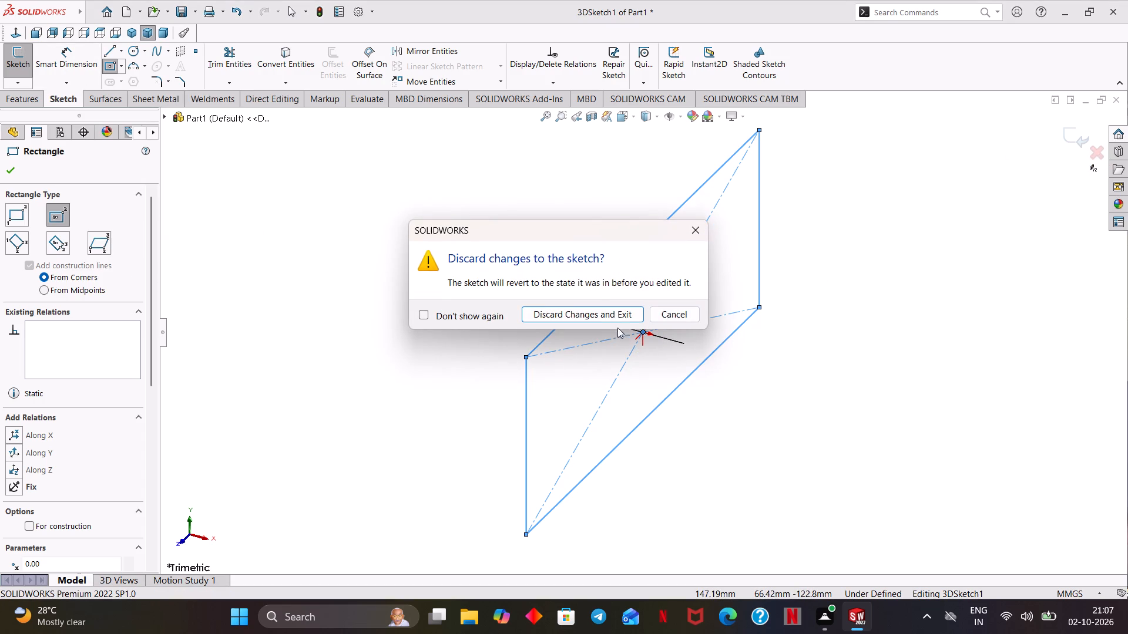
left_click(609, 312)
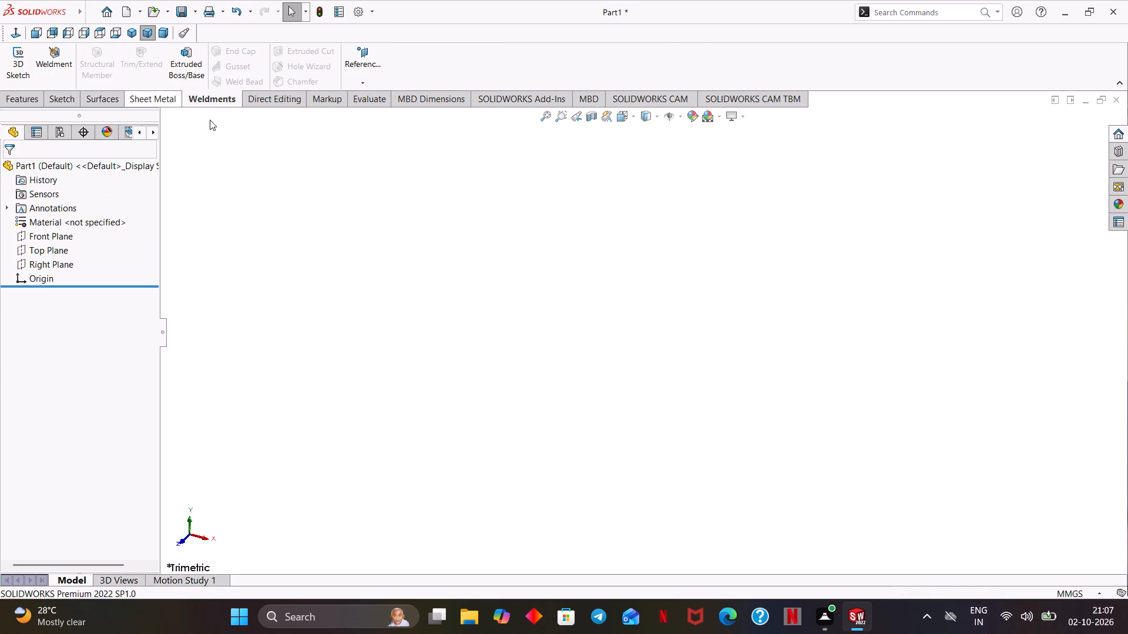
In a new 3D sketch, draw a center rectangle about 229 mm by 160 mm on the Top Plane, centred on the origin.
left_click(223, 102)
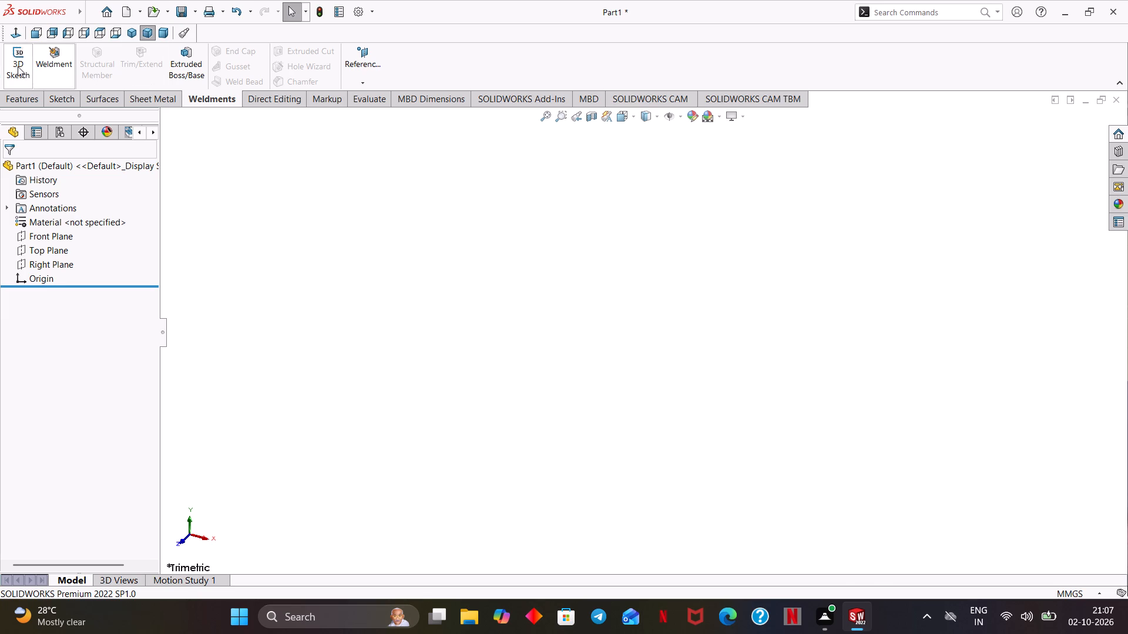
left_click(18, 66)
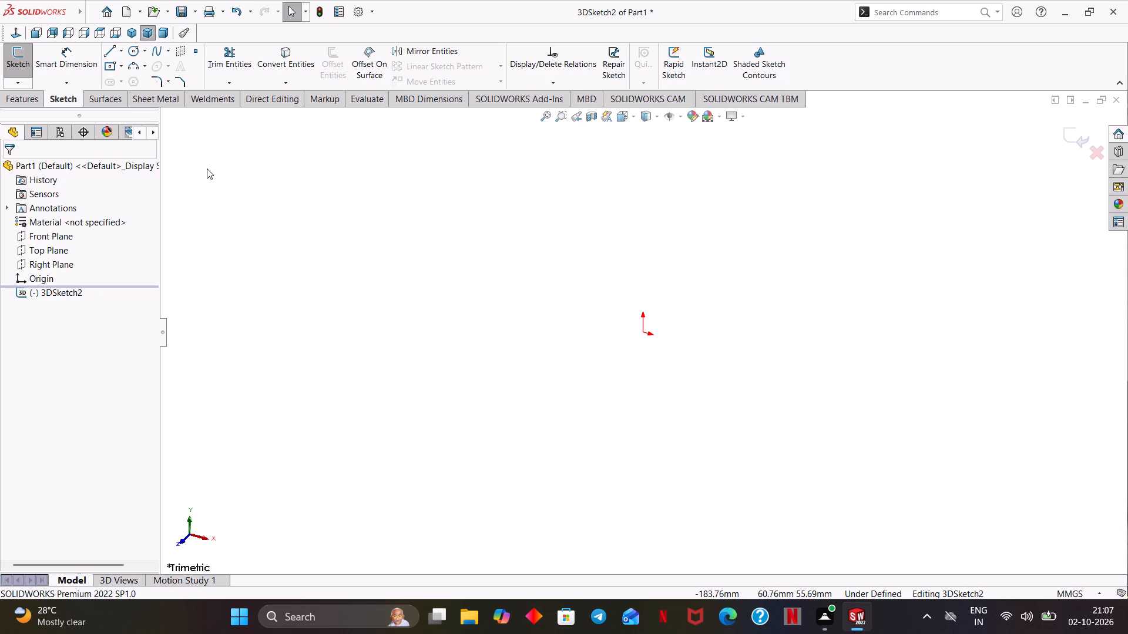
left_click(56, 253)
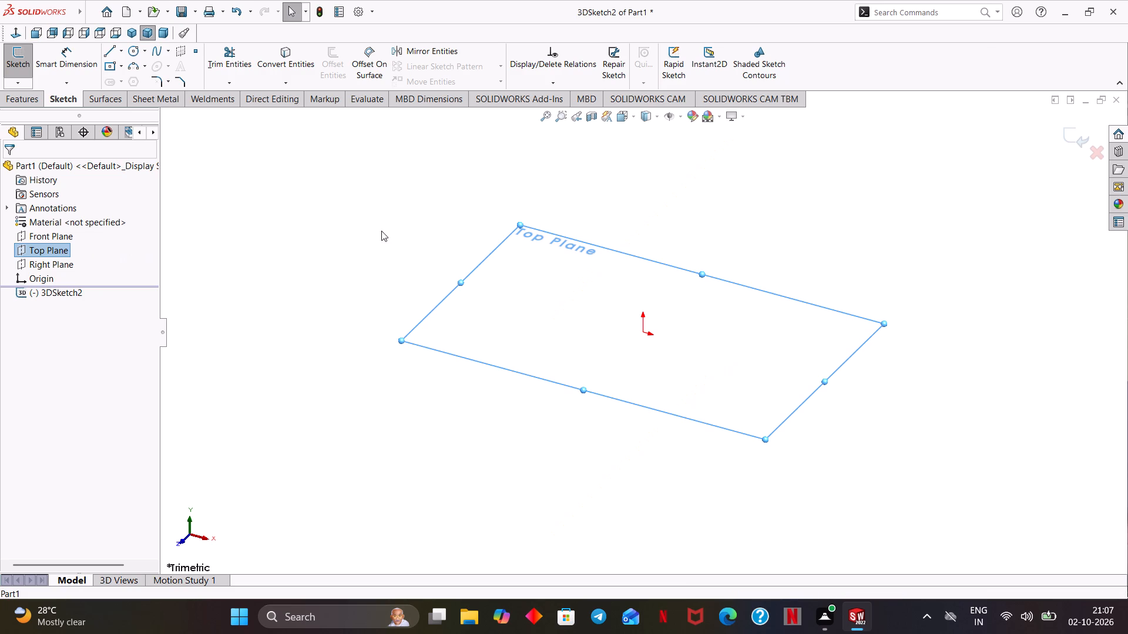
left_click(112, 65)
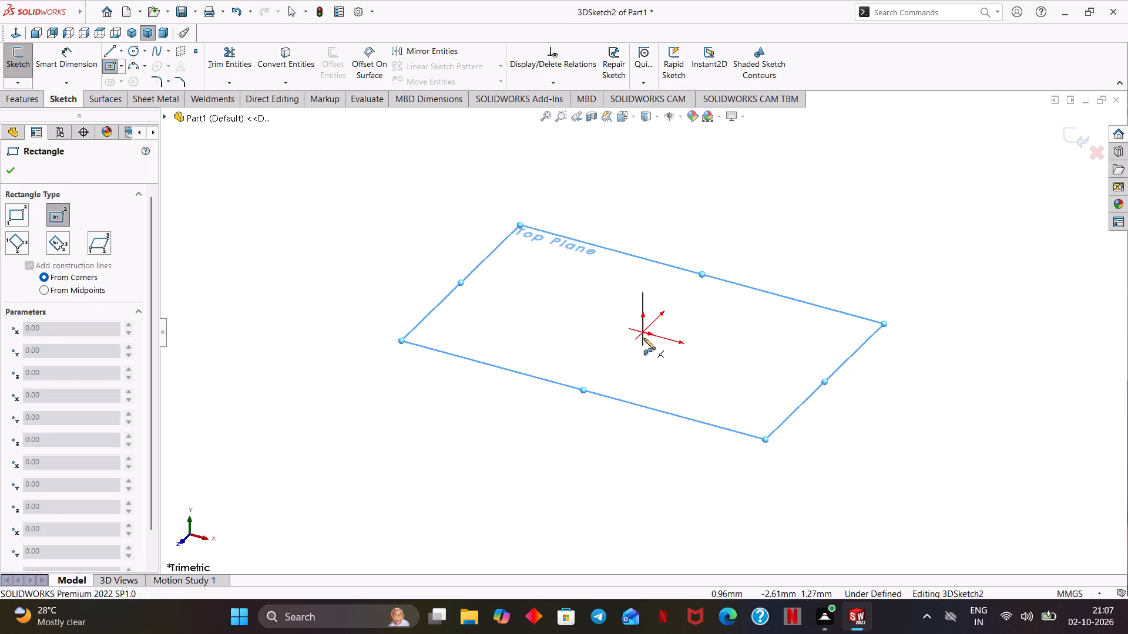
left_click(643, 335)
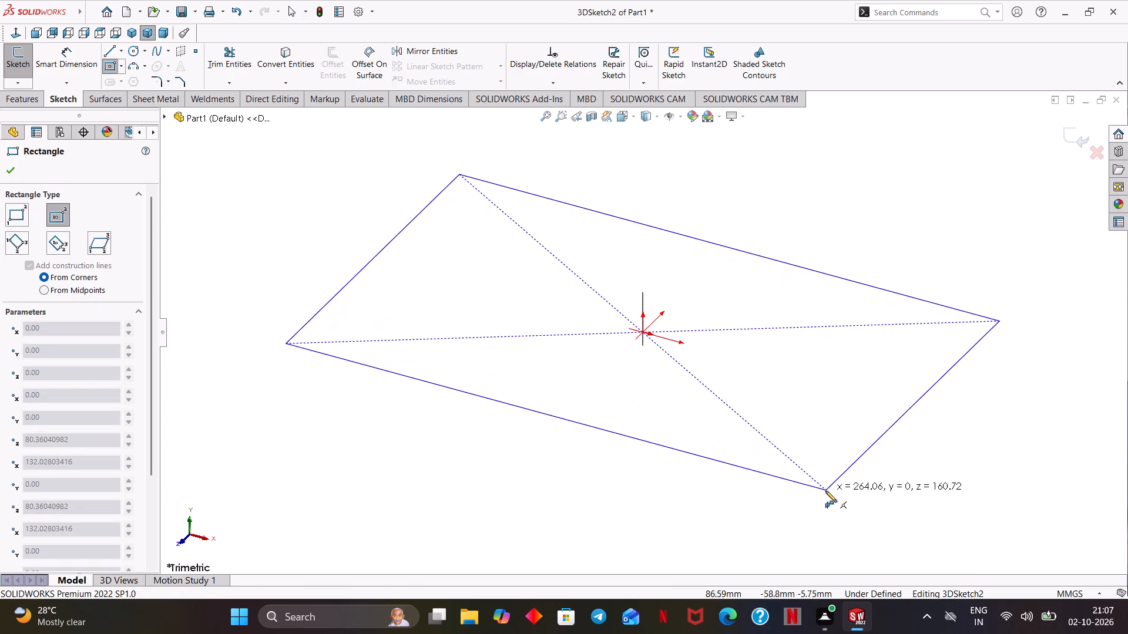
left_click(791, 480)
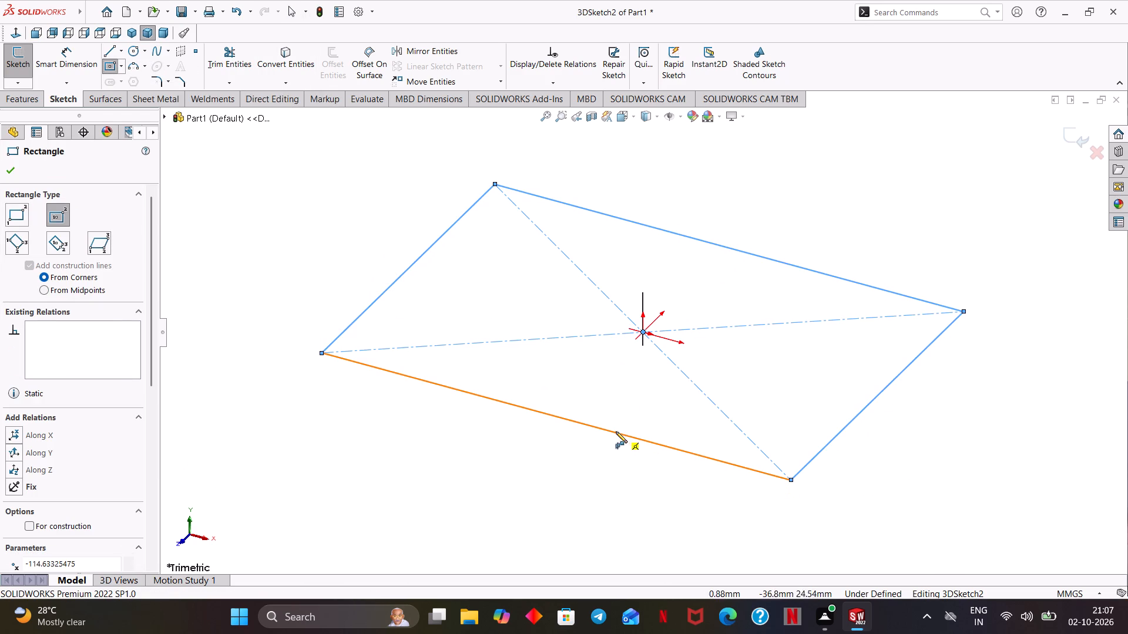
Dimension the rectangle's side running along the Z direction to 750 mm.
left_click(73, 58)
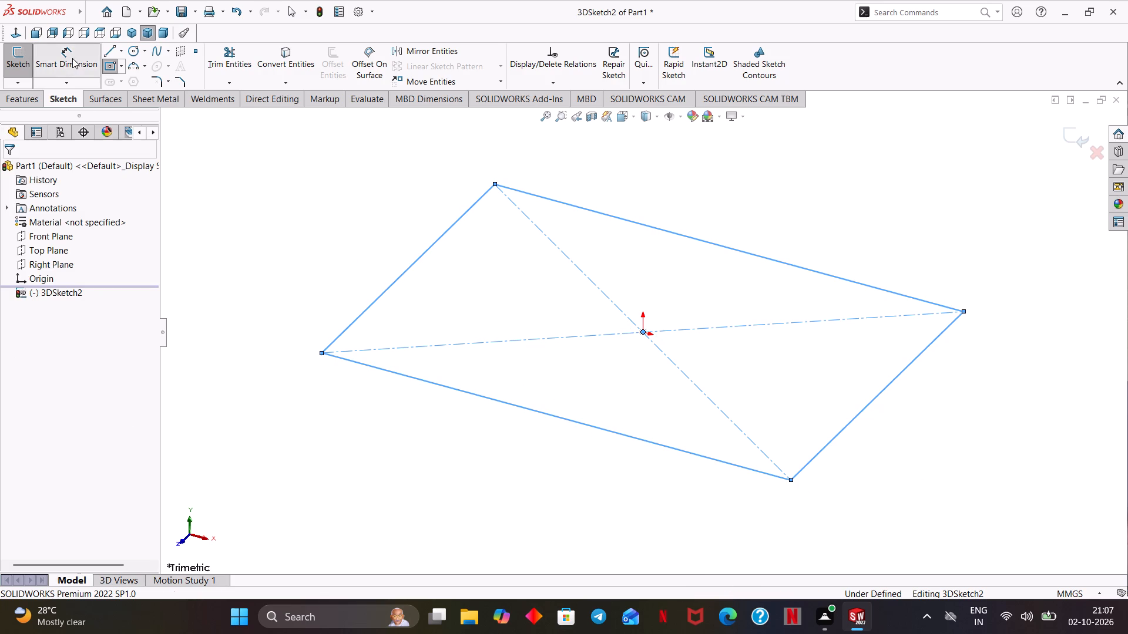
left_click(397, 282)
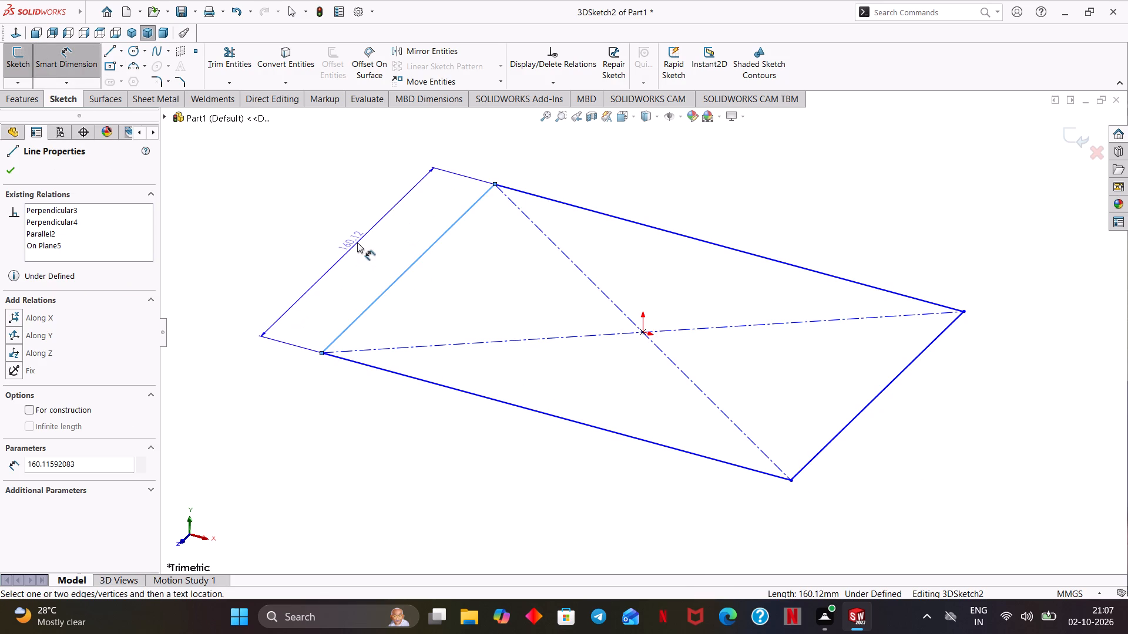
left_click(357, 242)
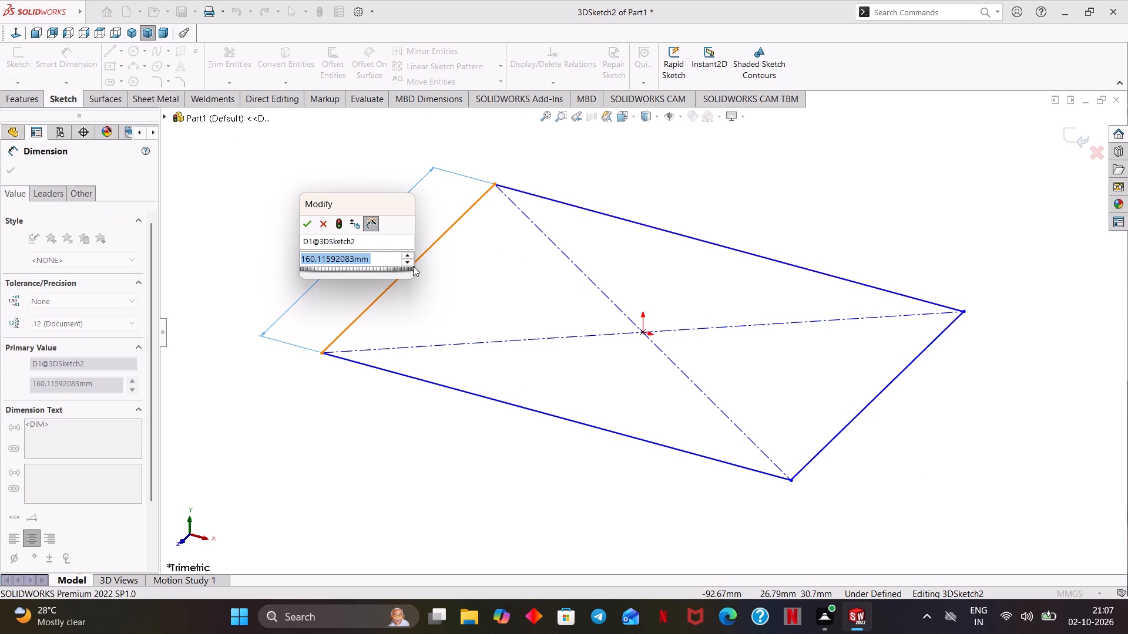
type("750")
key("Return")
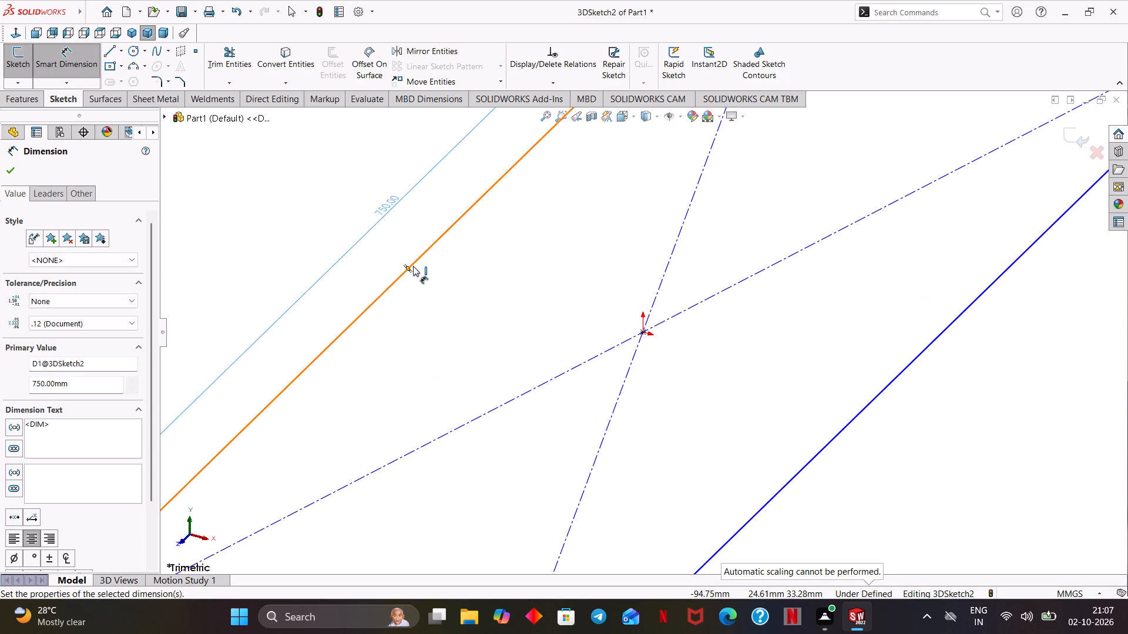
Dimension the rectangle's side running along the X direction to 1000 mm and finish dimensioning.
key("Tab")
scroll(446, 314, "up", 4)
scroll(512, 339, "up", 2)
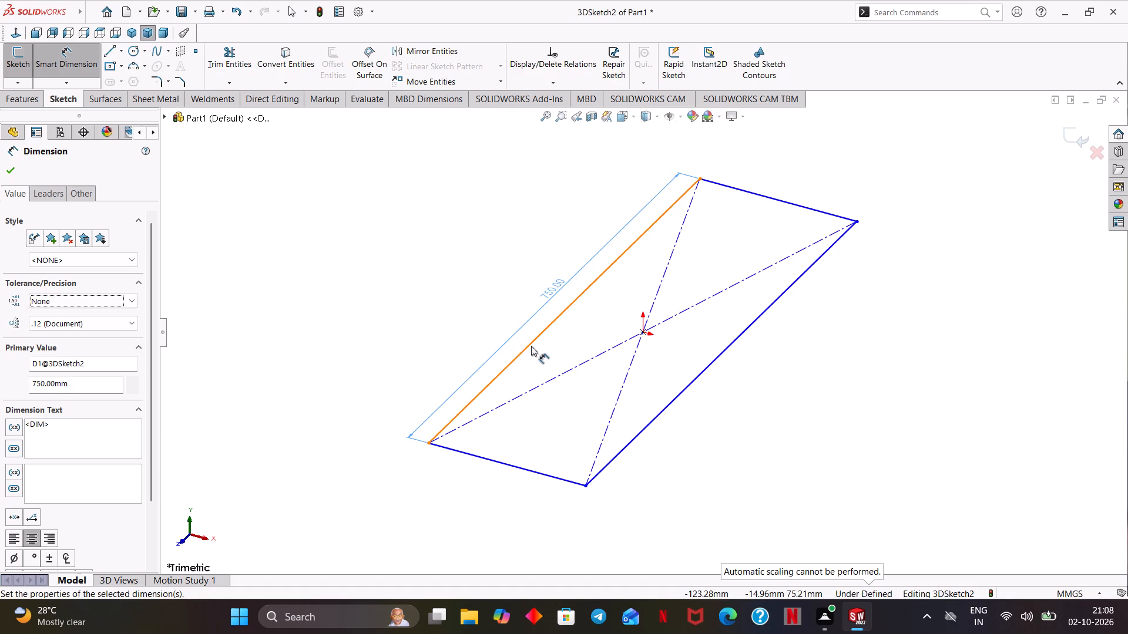
scroll(531, 346, "down", 2)
middle_click_drag(575, 345, 543, 347, "ctrl")
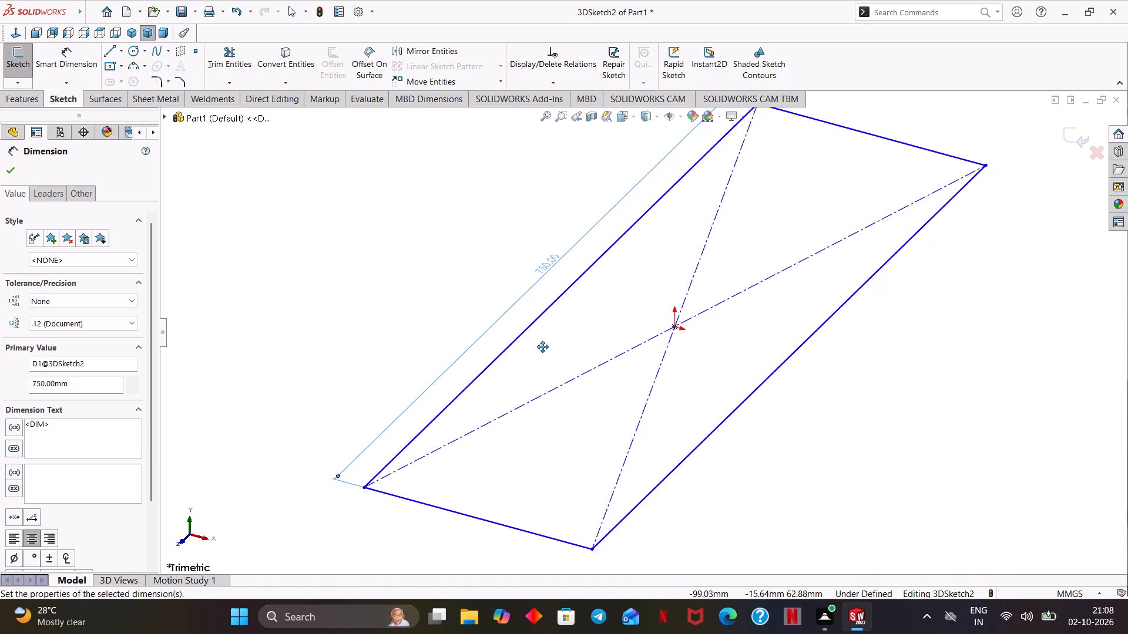
middle_click_drag(543, 347, 543, 348, "ctrl")
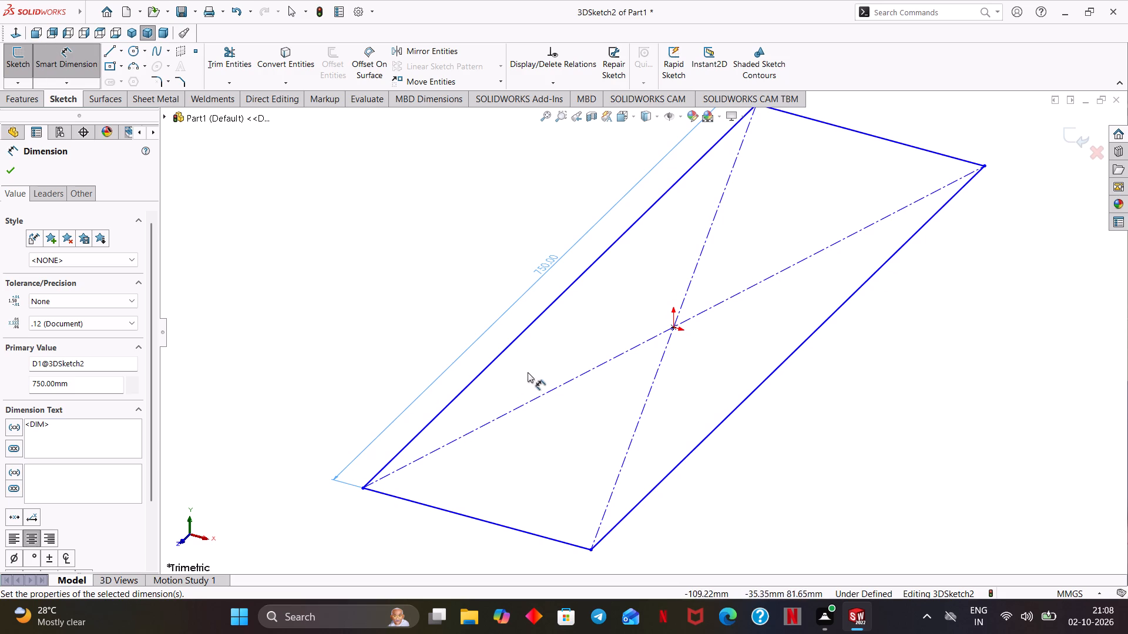
left_click(899, 143)
left_click(922, 134)
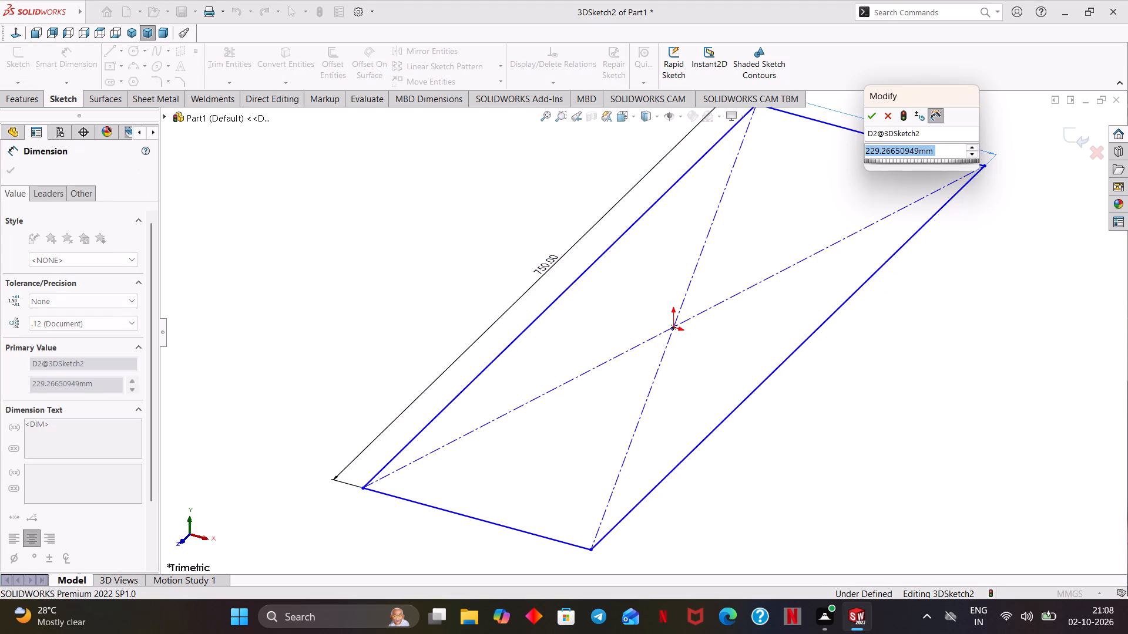
type("1000")
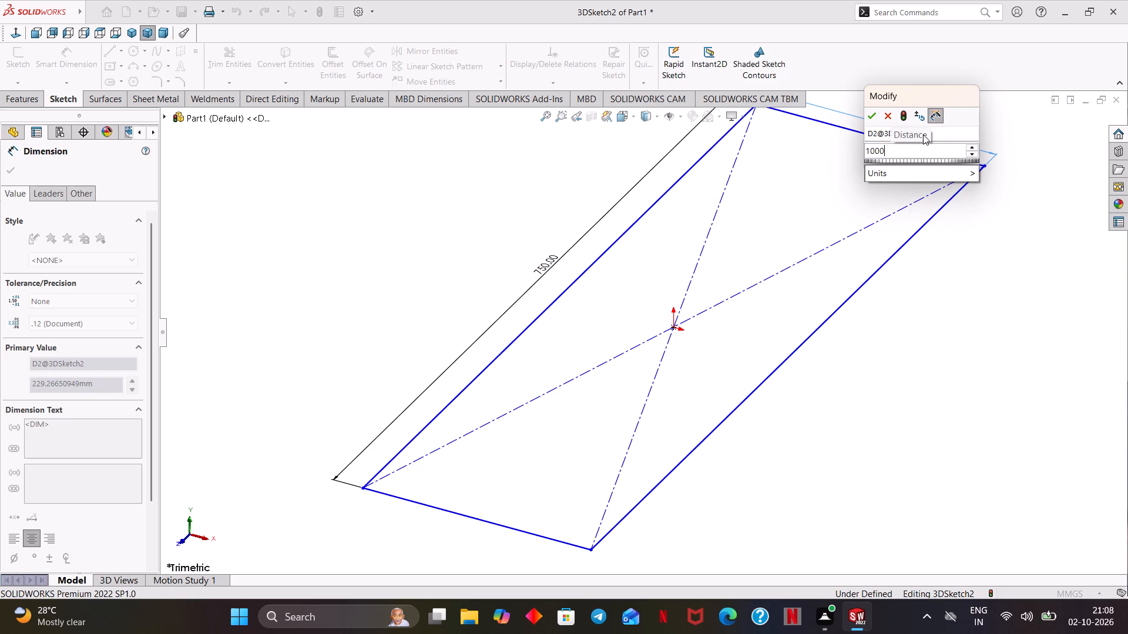
key("Return")
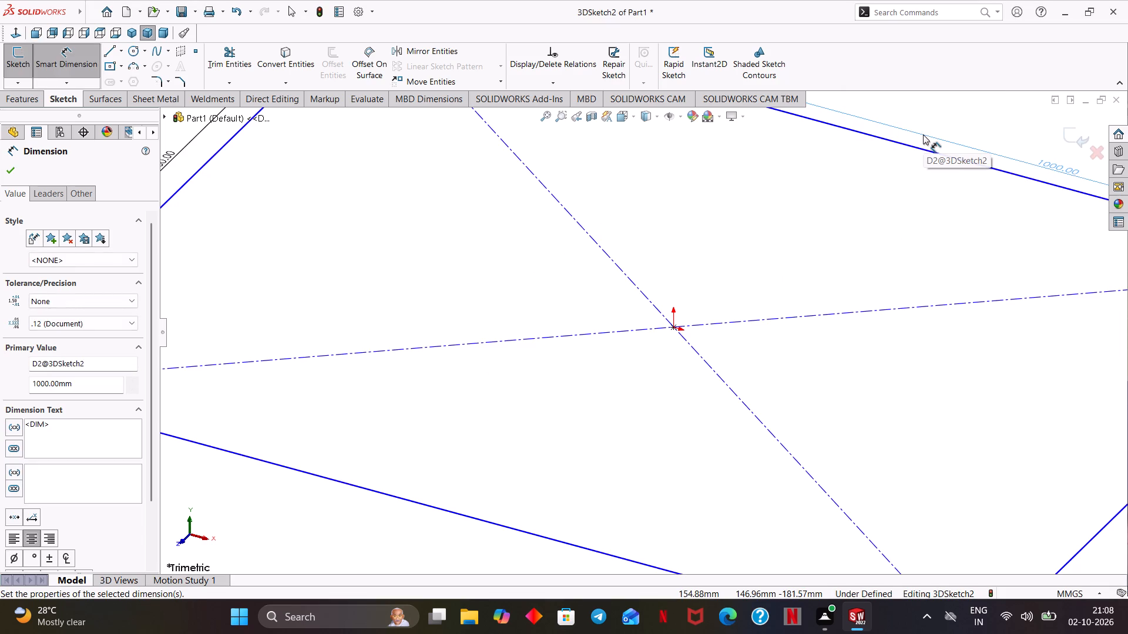
key("f")
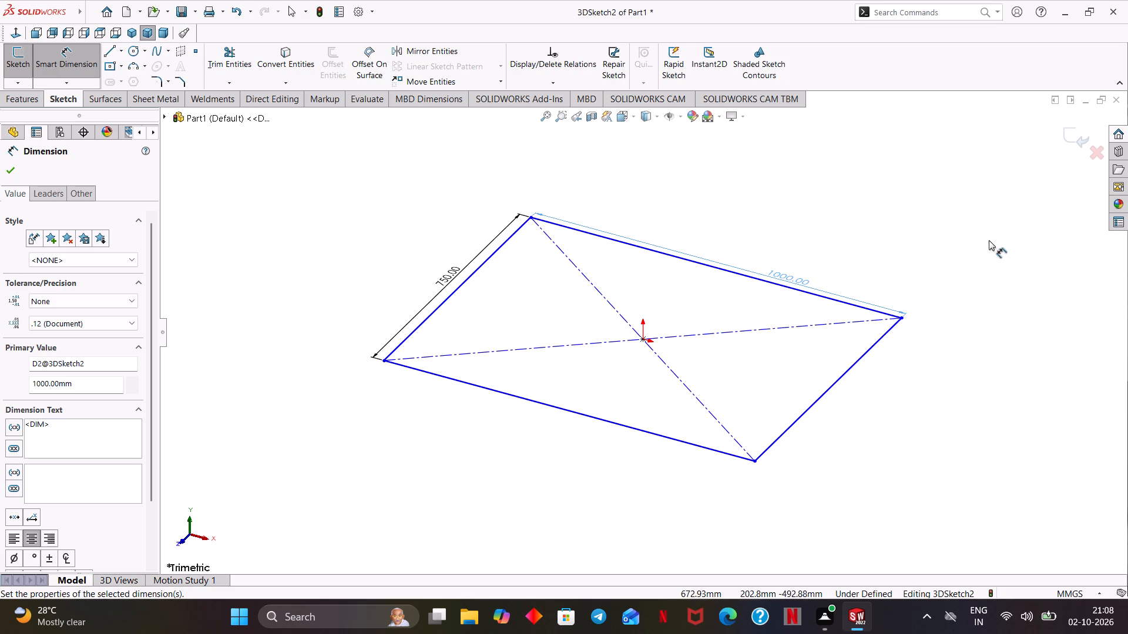
middle_click_drag(945, 257, 953, 244, "ctrl")
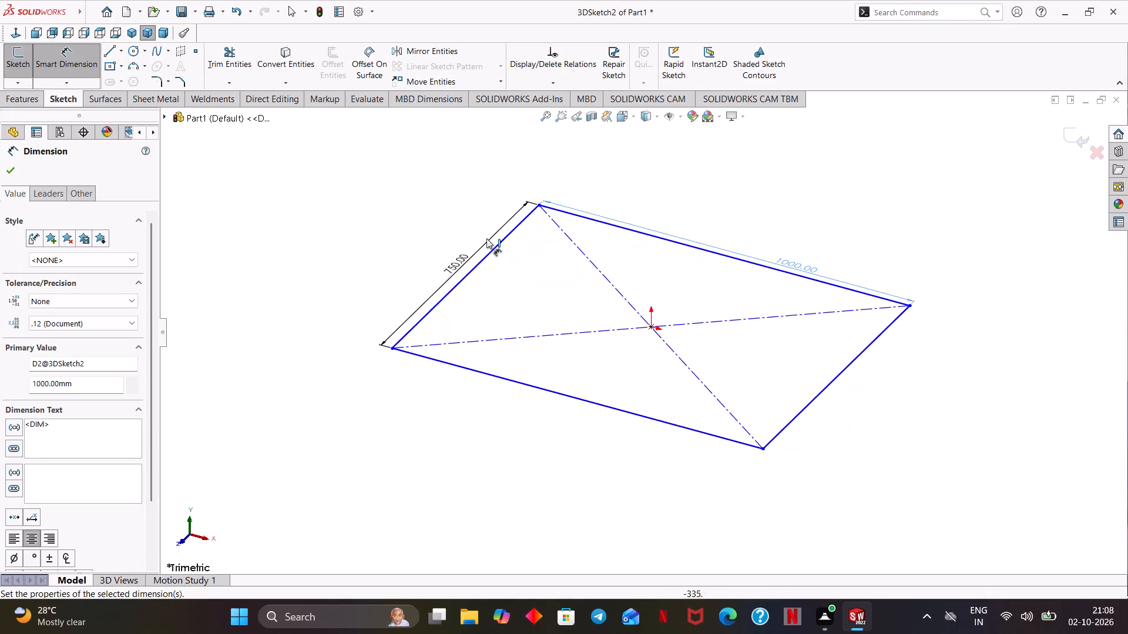
left_click(14, 173)
Draw a line about 339 mm long straight down along Y from the base rectangle's corner at negative X, positive Z.
left_click(122, 51)
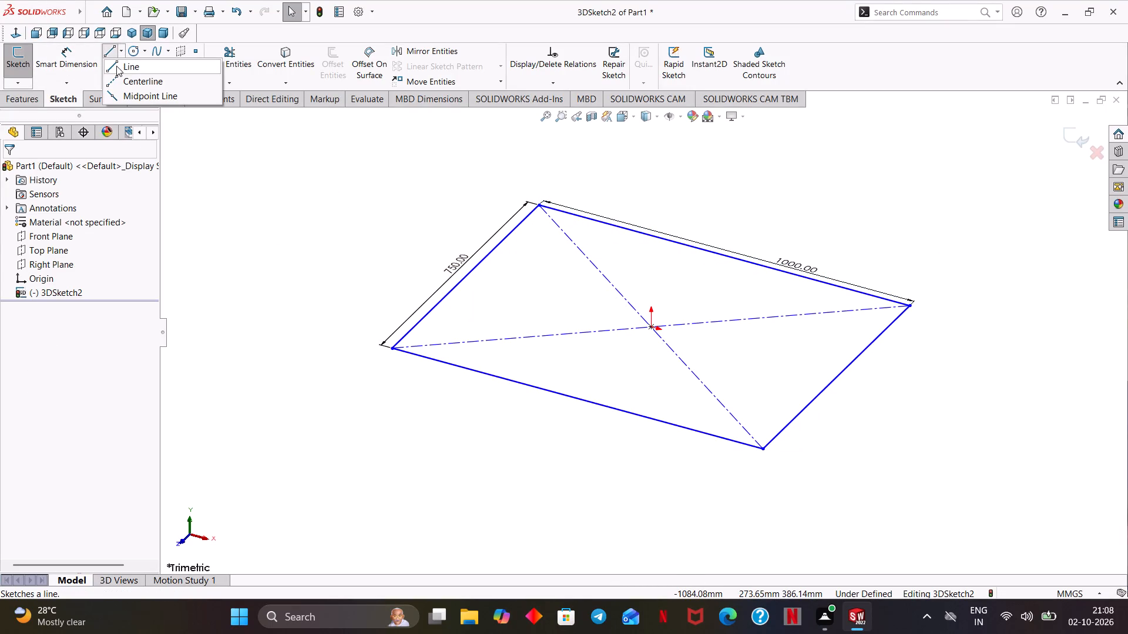
left_click(116, 66)
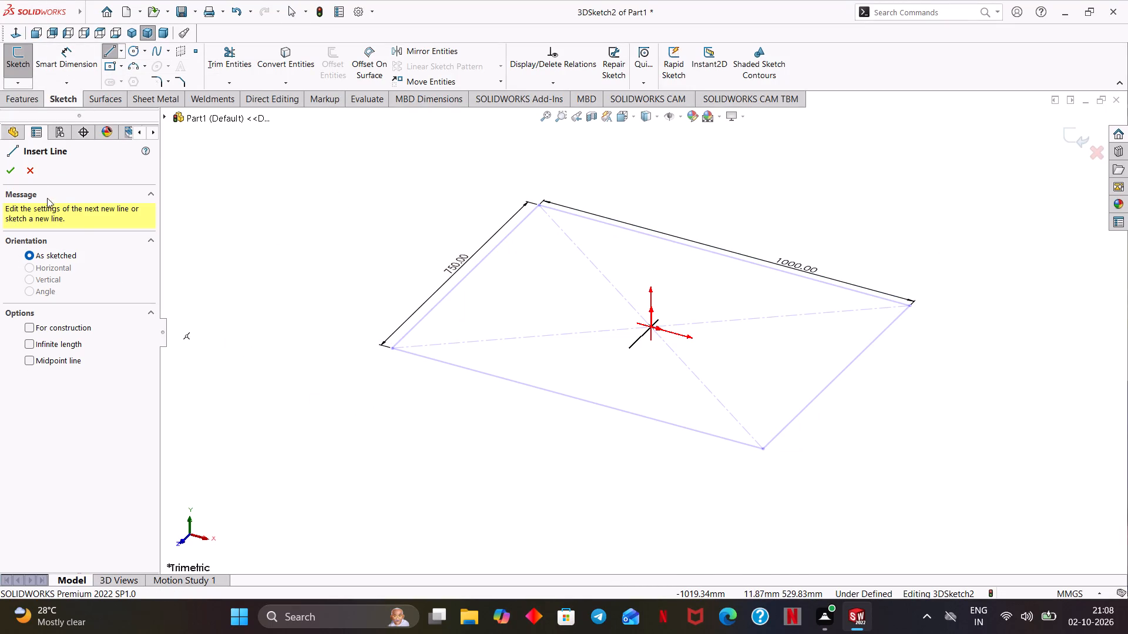
left_click(392, 350)
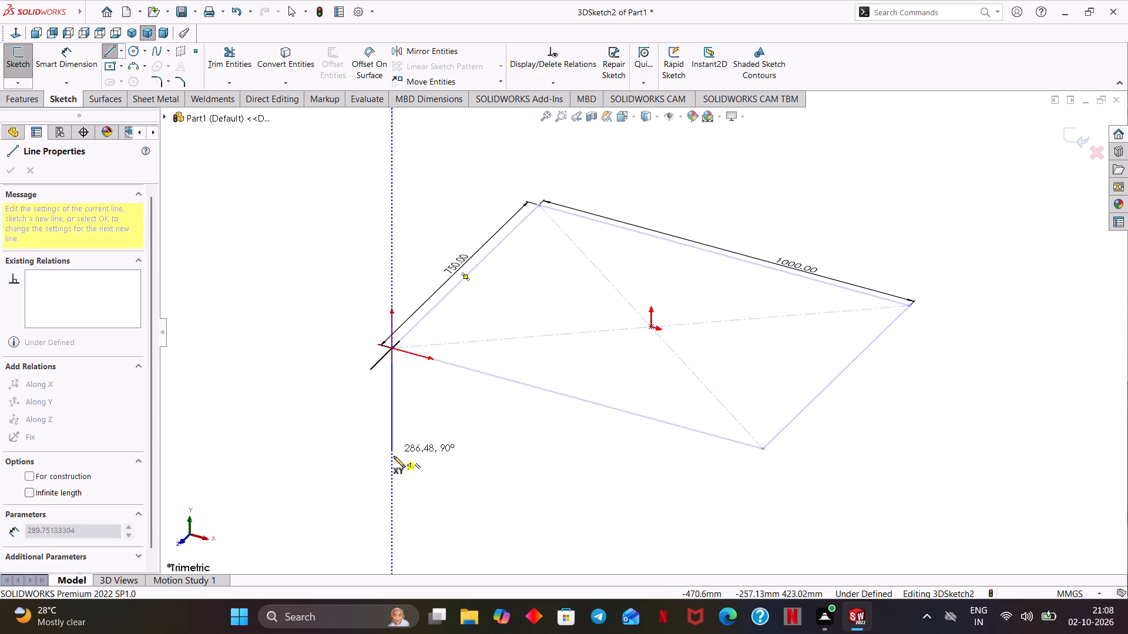
left_click(394, 470)
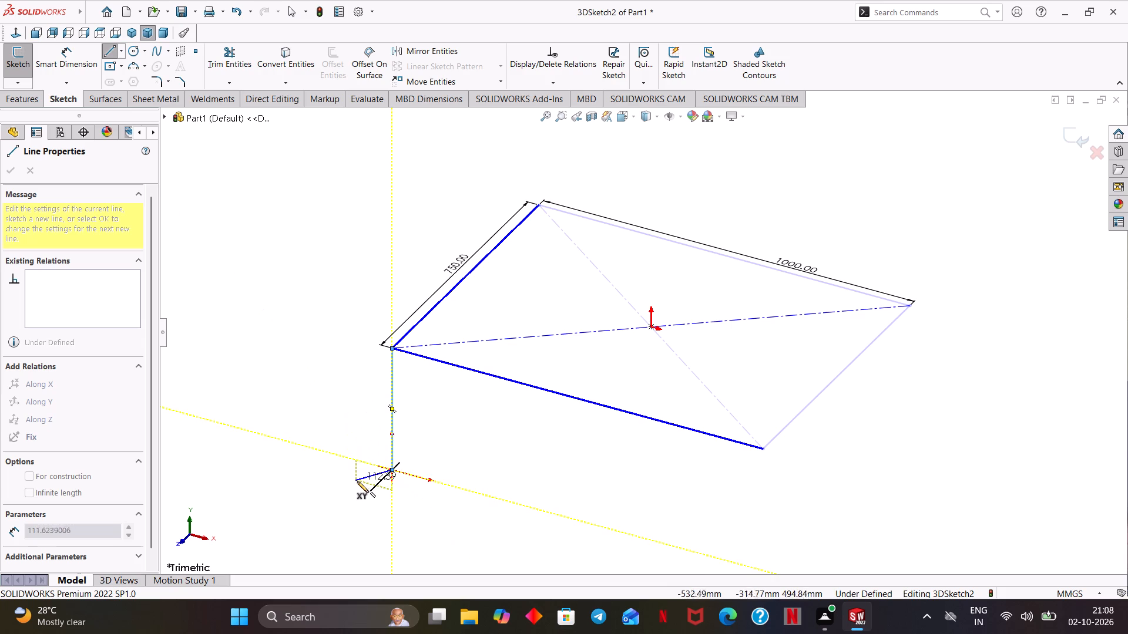
right_click(404, 493)
left_click(424, 498)
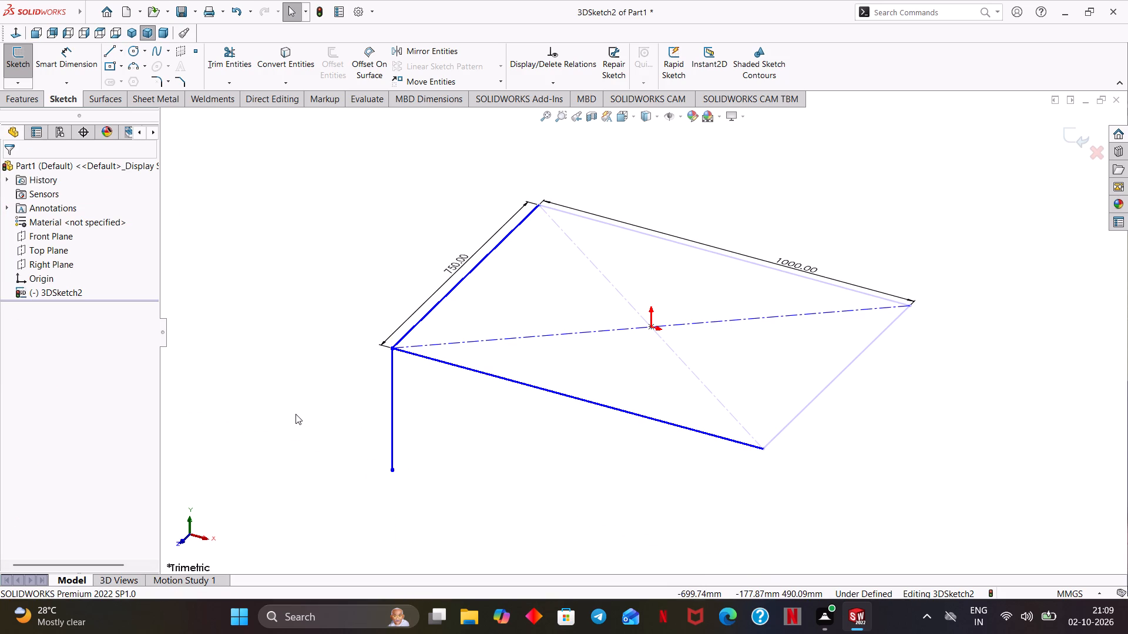
Dimension the vertical leg line to 500 mm.
left_click(70, 53)
left_click(392, 431)
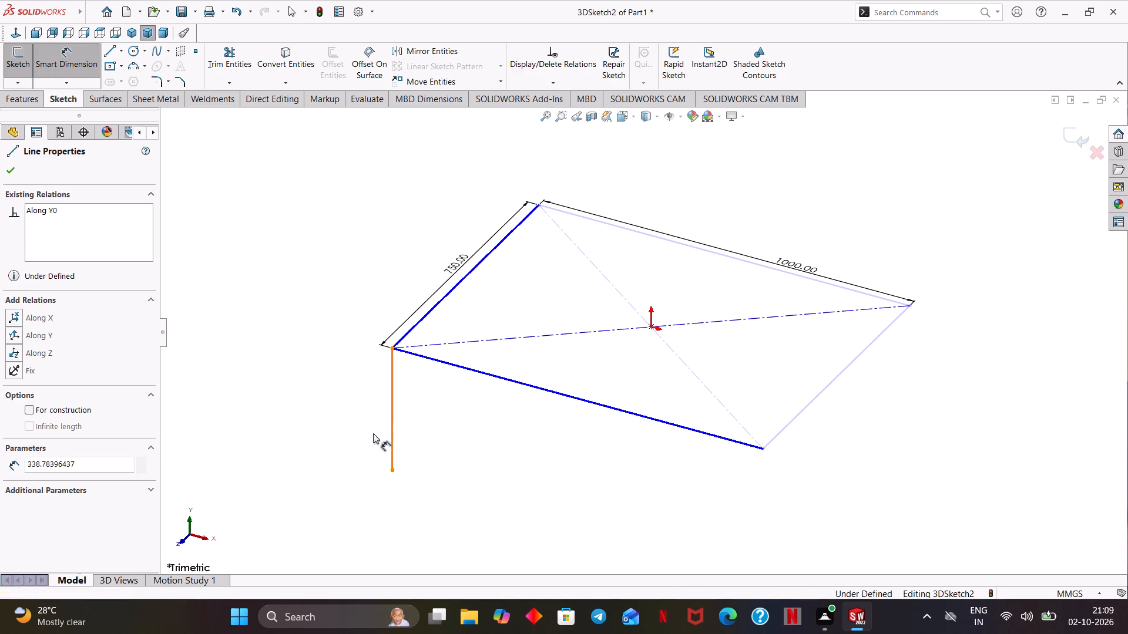
left_click(368, 424)
type("500")
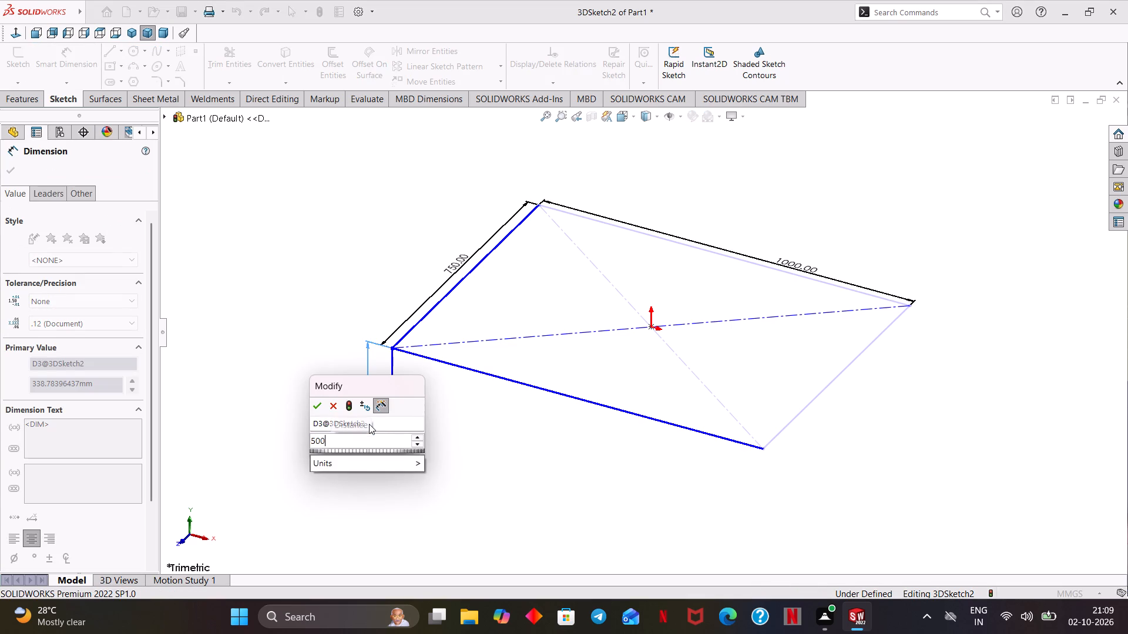
key("Return")
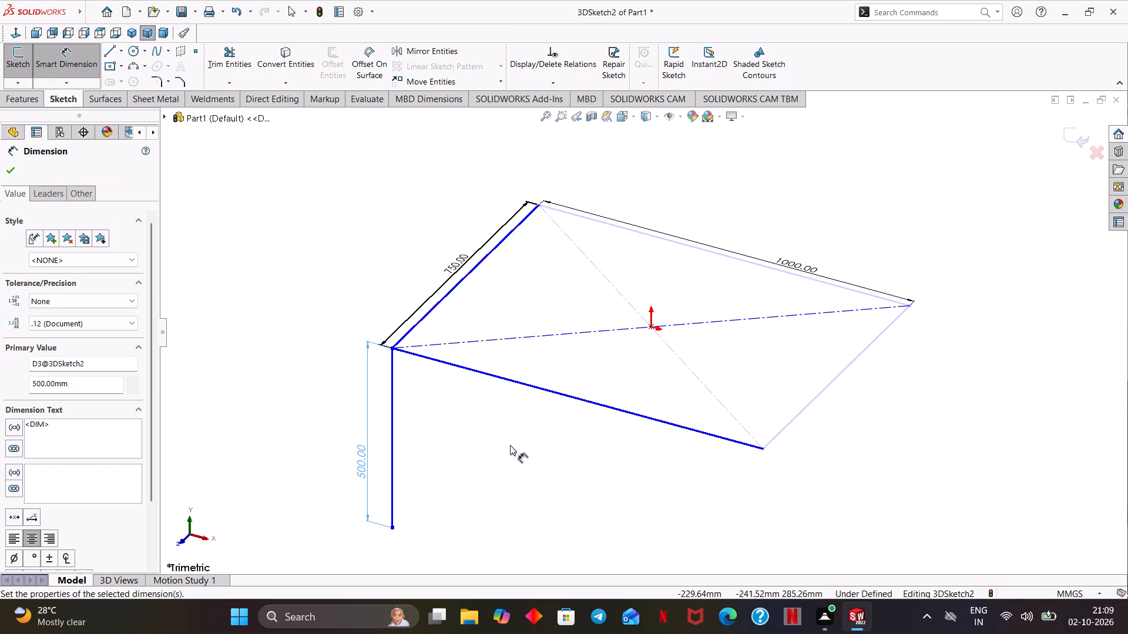
middle_click_drag(511, 448, 517, 414, "ctrl")
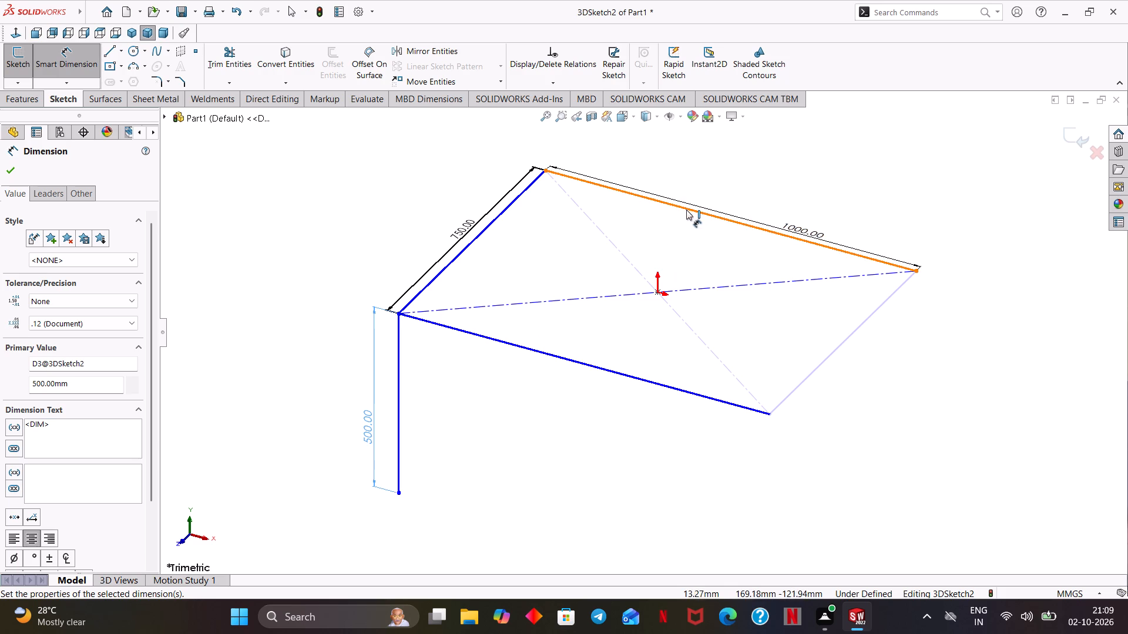
Move the 1000 mm dimension farther outside the rectangle and end dimensioning.
left_click_drag(808, 230, 820, 179)
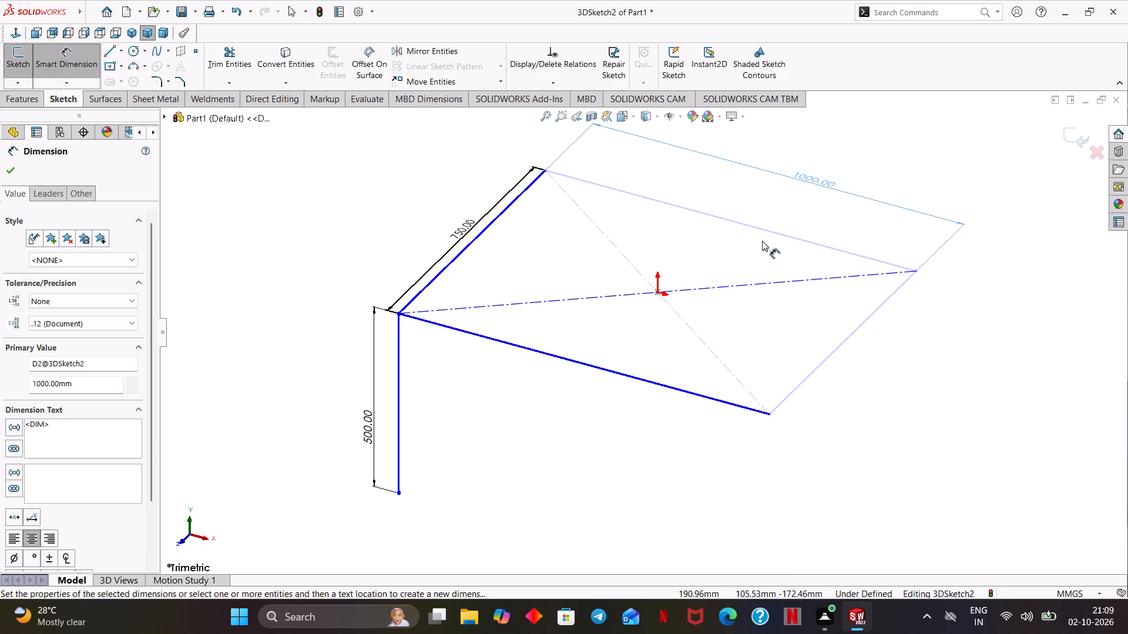
left_click_drag(764, 230, 780, 229)
key("Escape")
key("Escape")
Test the rectangle's freedom by moving its far 1000 mm side, and add an Along Z relation to the 750 mm side.
left_click_drag(768, 229, 779, 219)
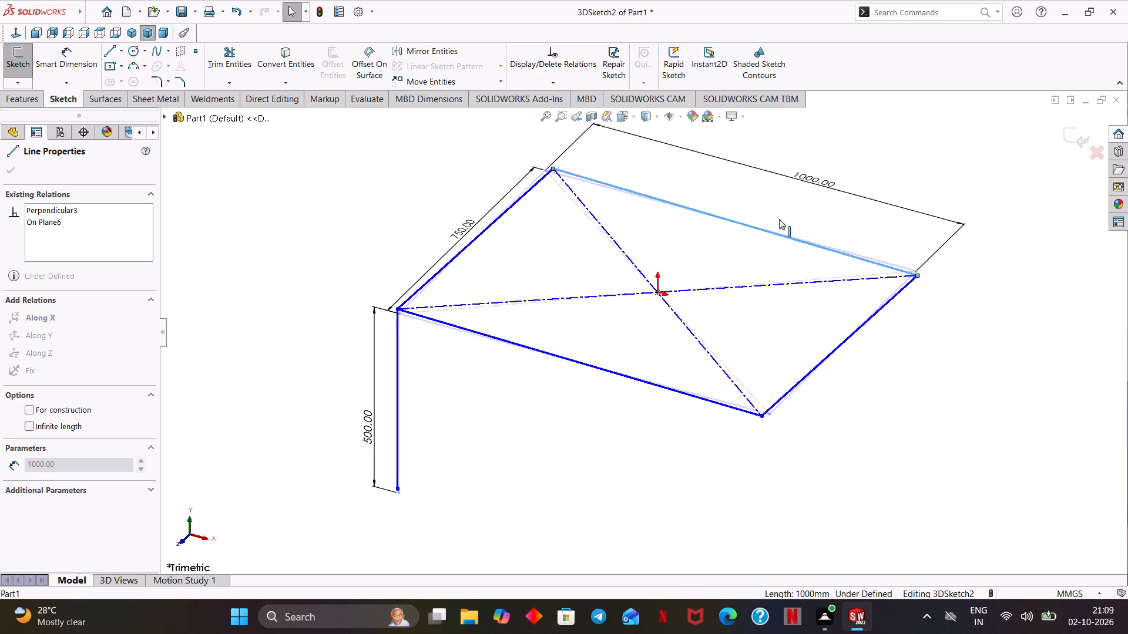
left_click_drag(779, 219, 766, 217)
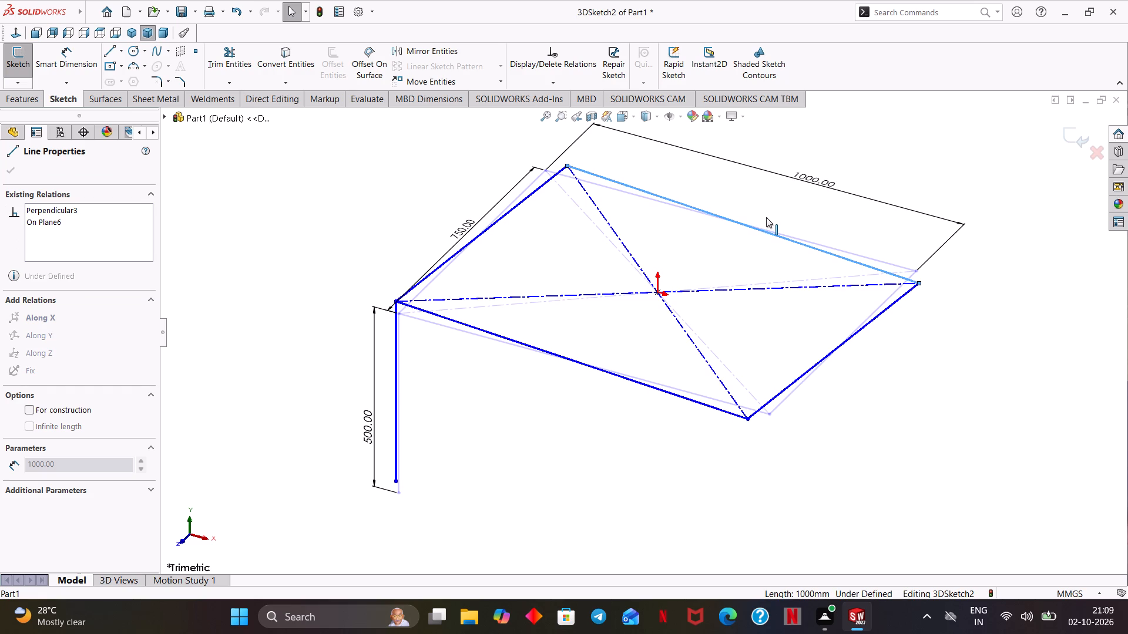
left_click_drag(766, 217, 751, 228)
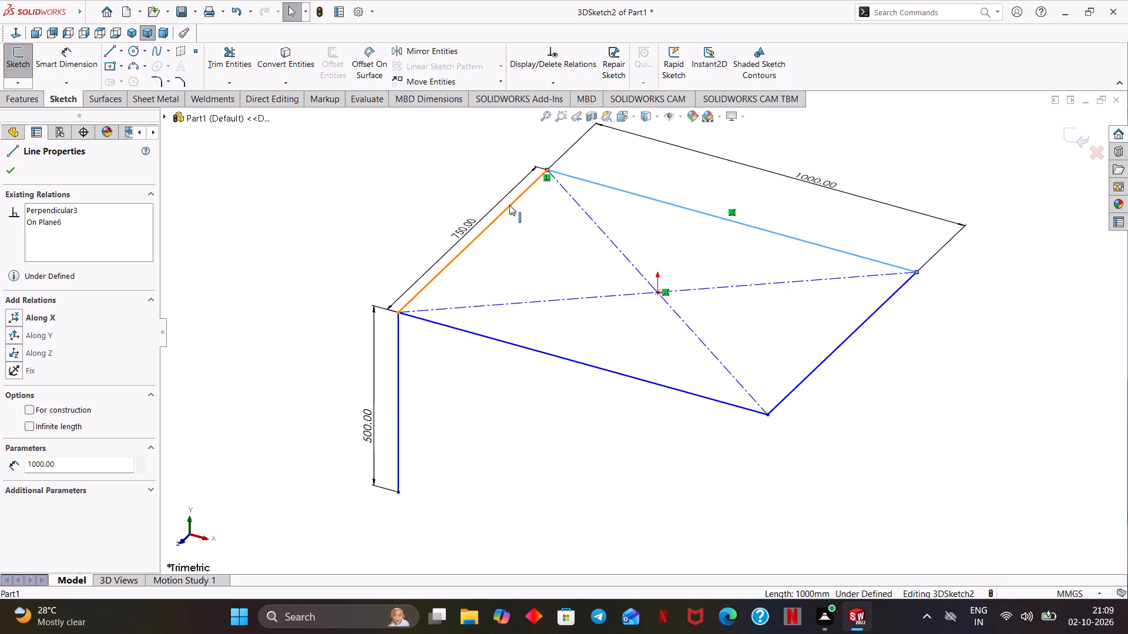
left_click(496, 220)
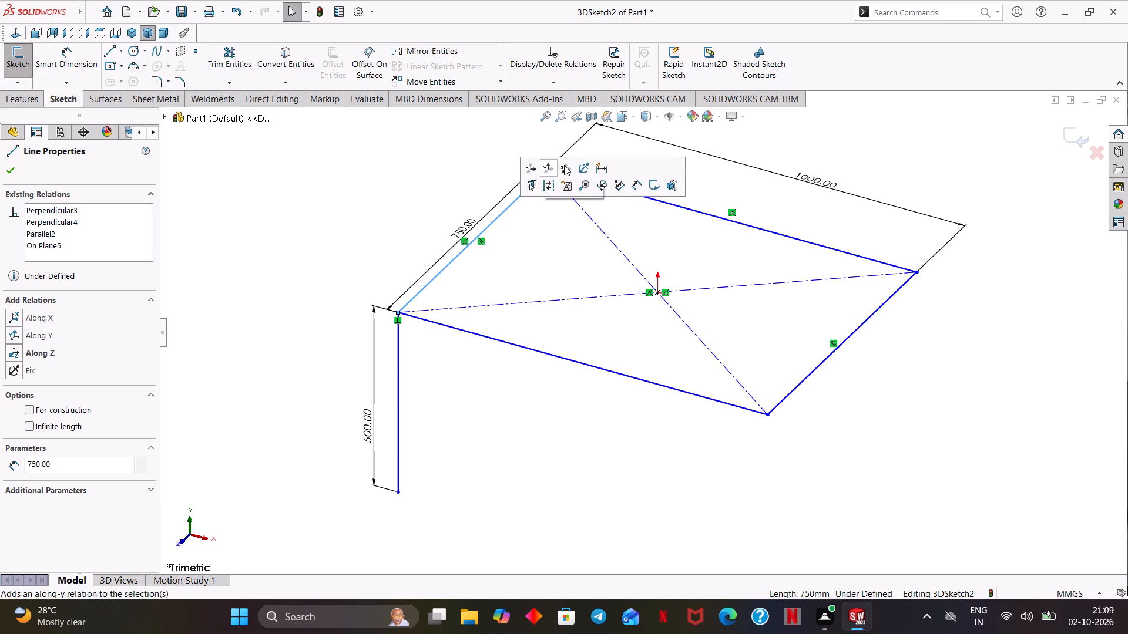
left_click(564, 166)
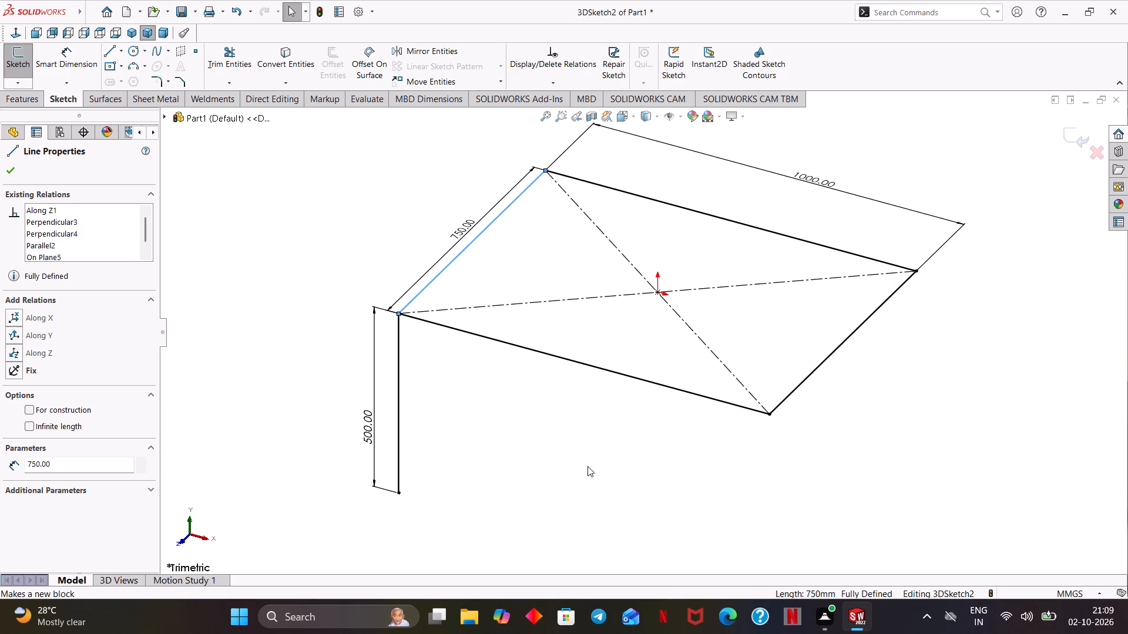
Draw a diagonal brace line from the leg, about 208 mm above its lower end, to the adjoining 1000 mm side.
middle_click_drag(615, 460, 628, 437)
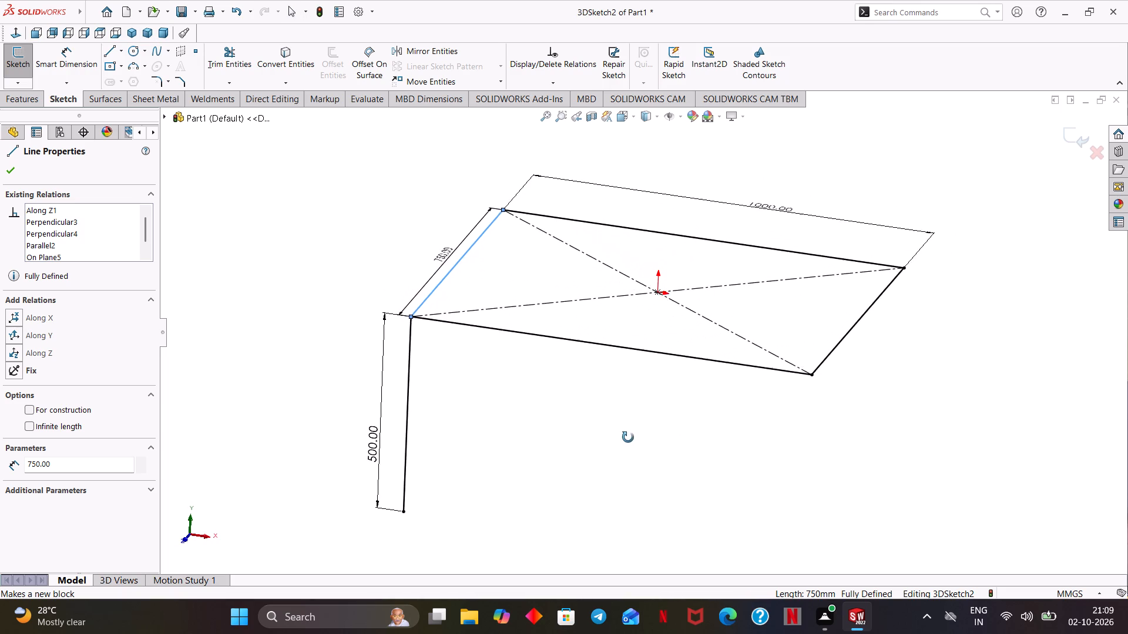
middle_click_drag(628, 437, 627, 445)
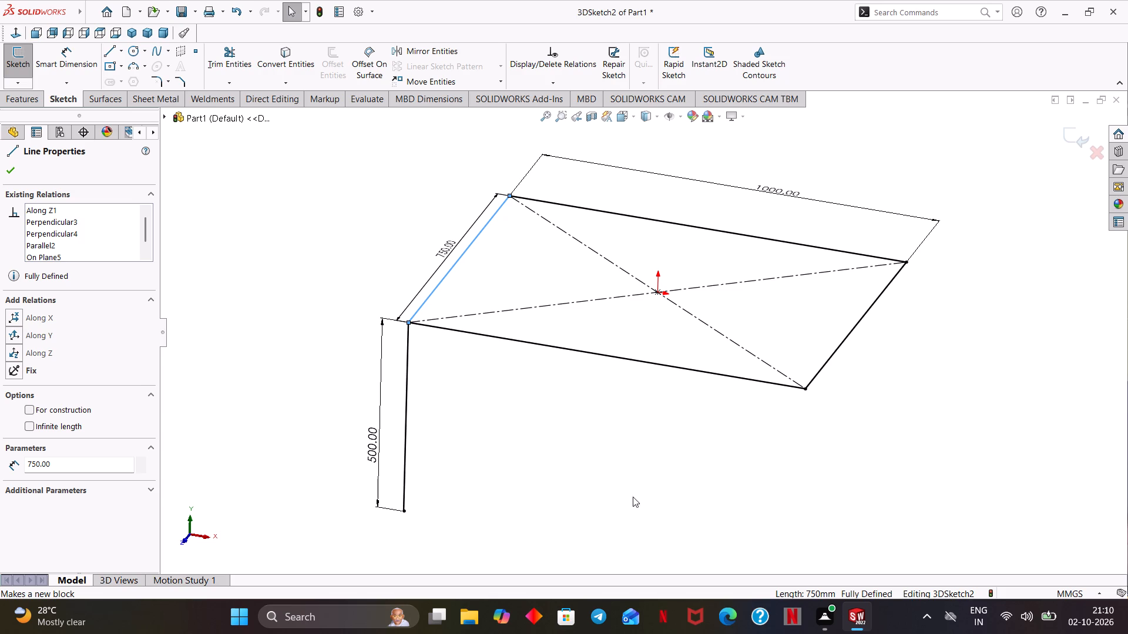
left_click(107, 52)
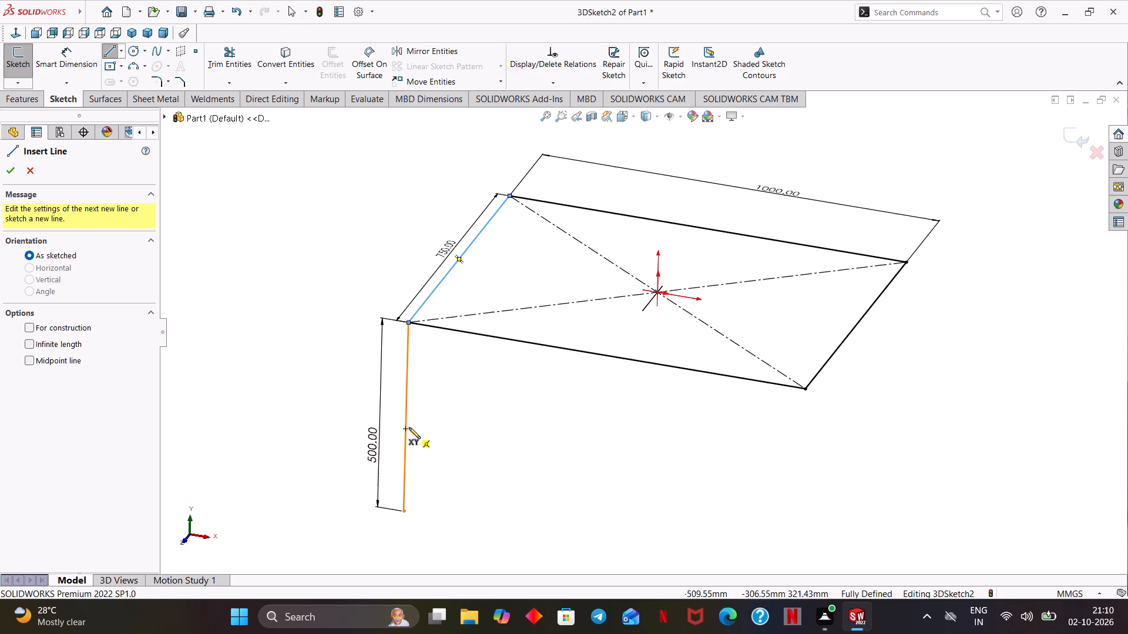
left_click(406, 433)
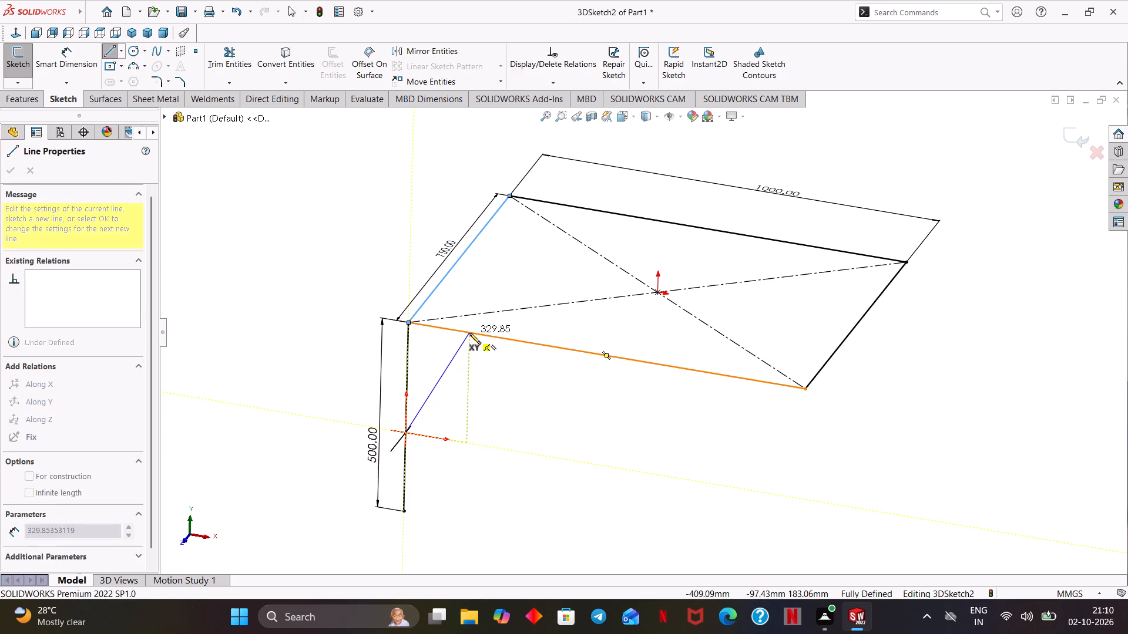
left_click(484, 338)
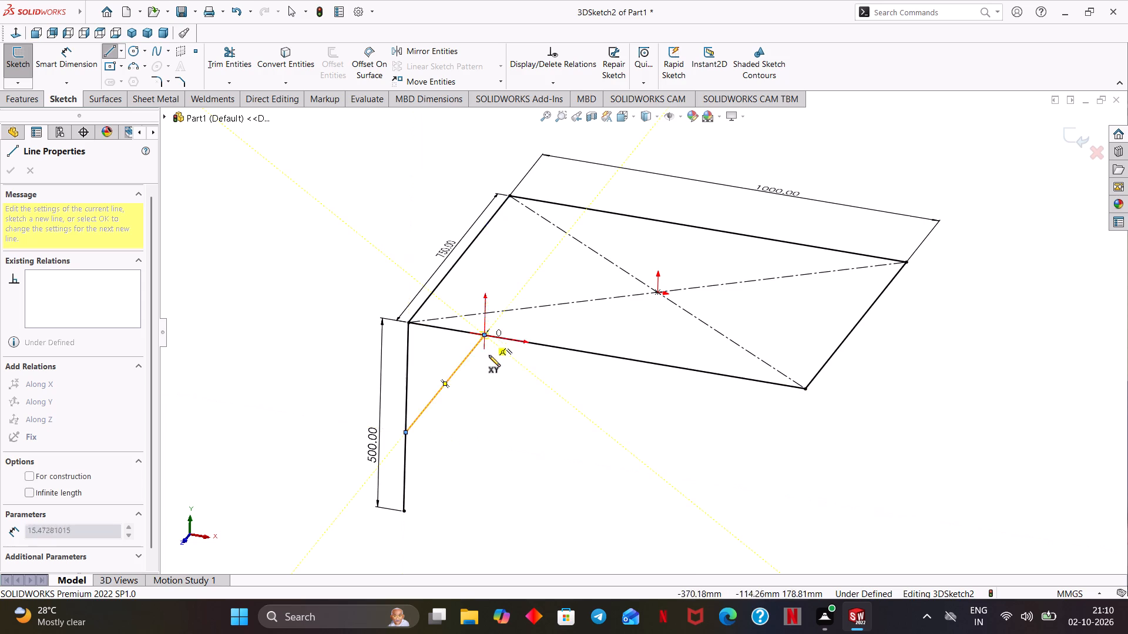
right_click(531, 403)
left_click(559, 412)
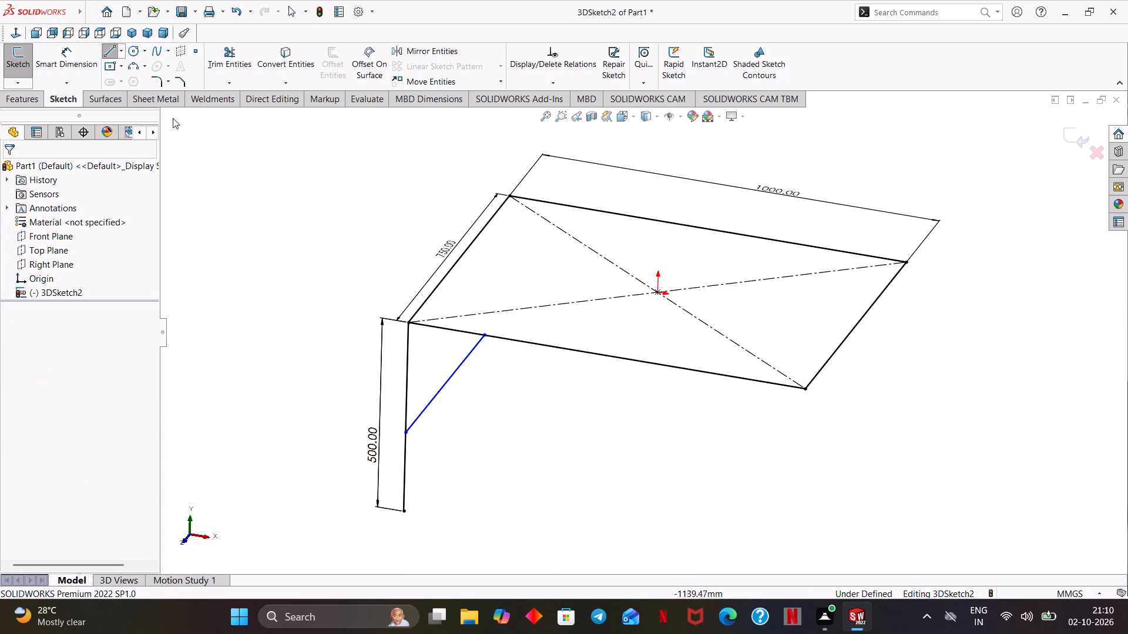
Dimension the distance from the brace's lower endpoint to the leg's bottom end to 200 mm.
left_click(80, 70)
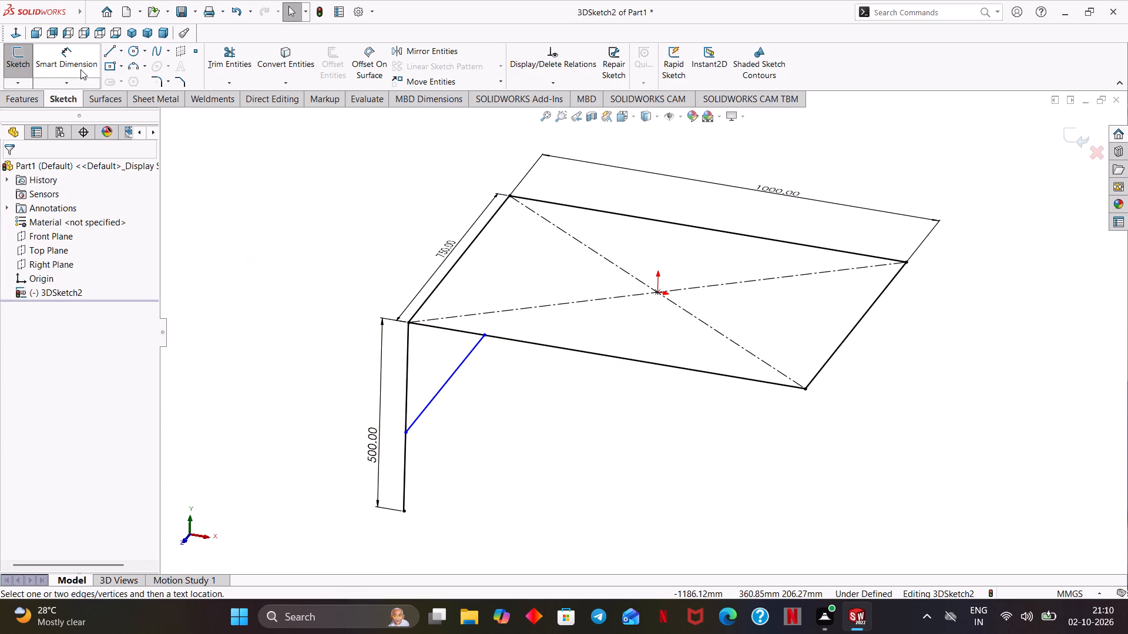
left_click(405, 483)
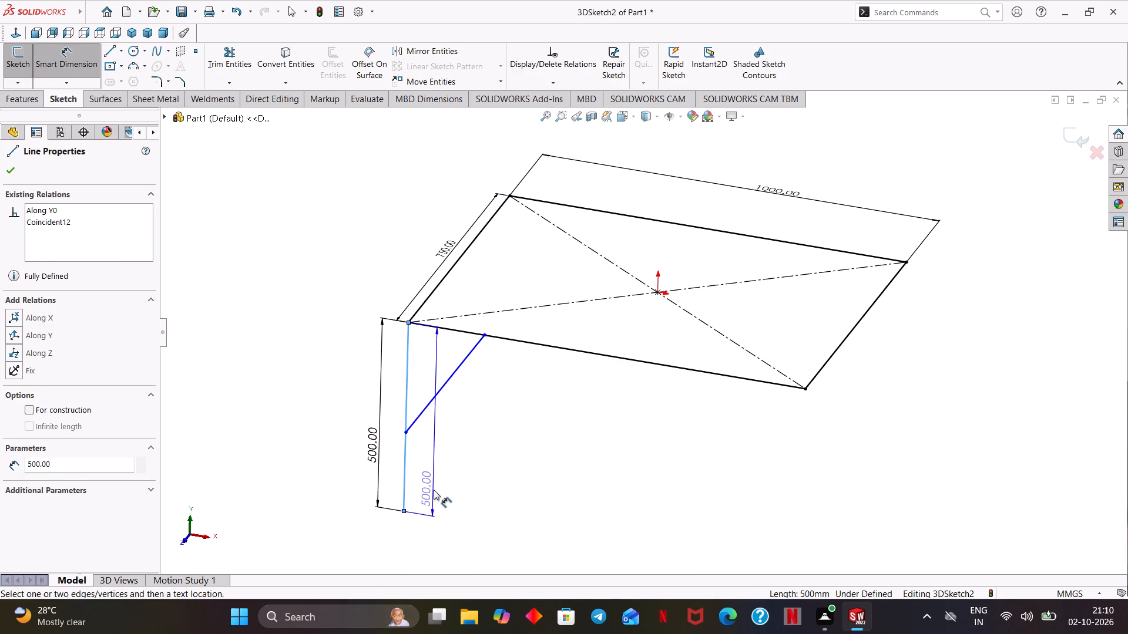
key("Escape")
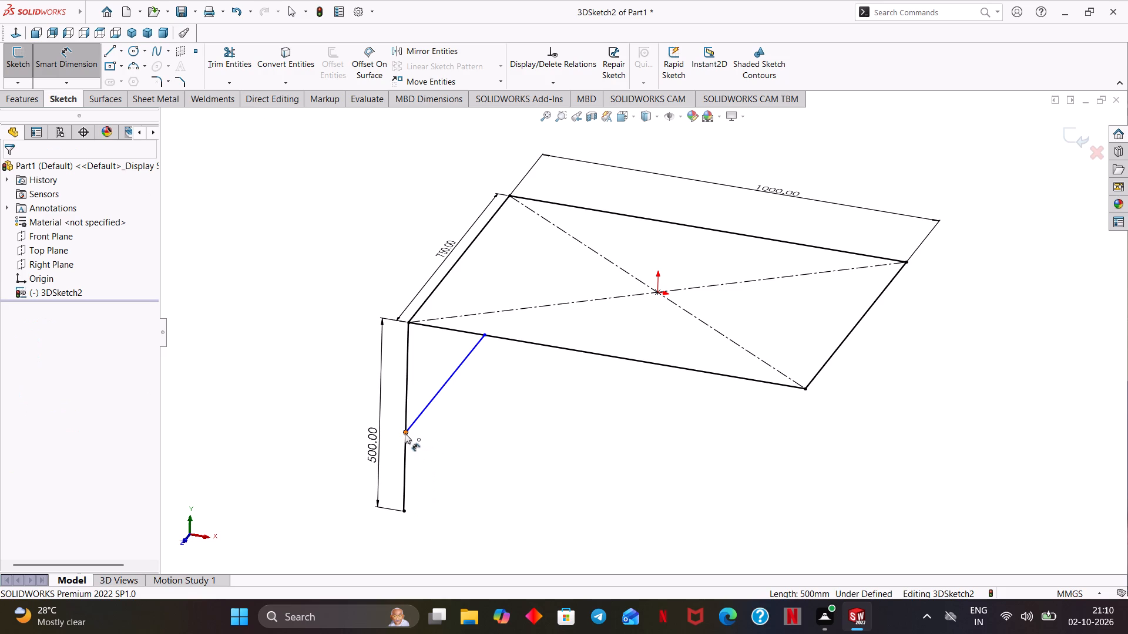
left_click(404, 432)
left_click(402, 512)
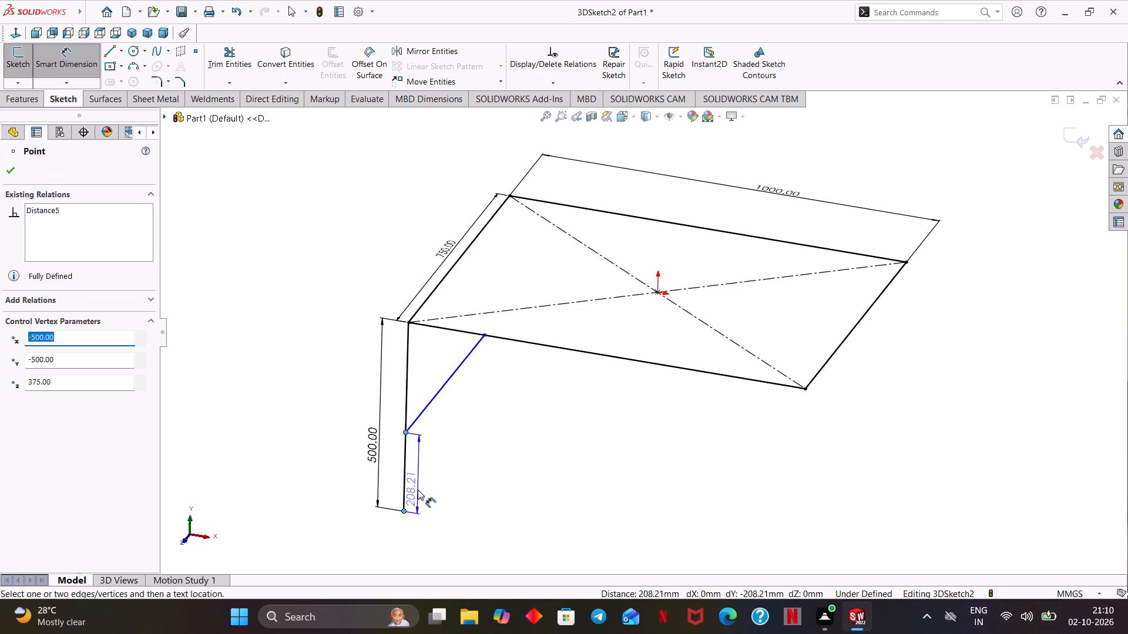
left_click(420, 490)
key("2")
type("00")
key("Return")
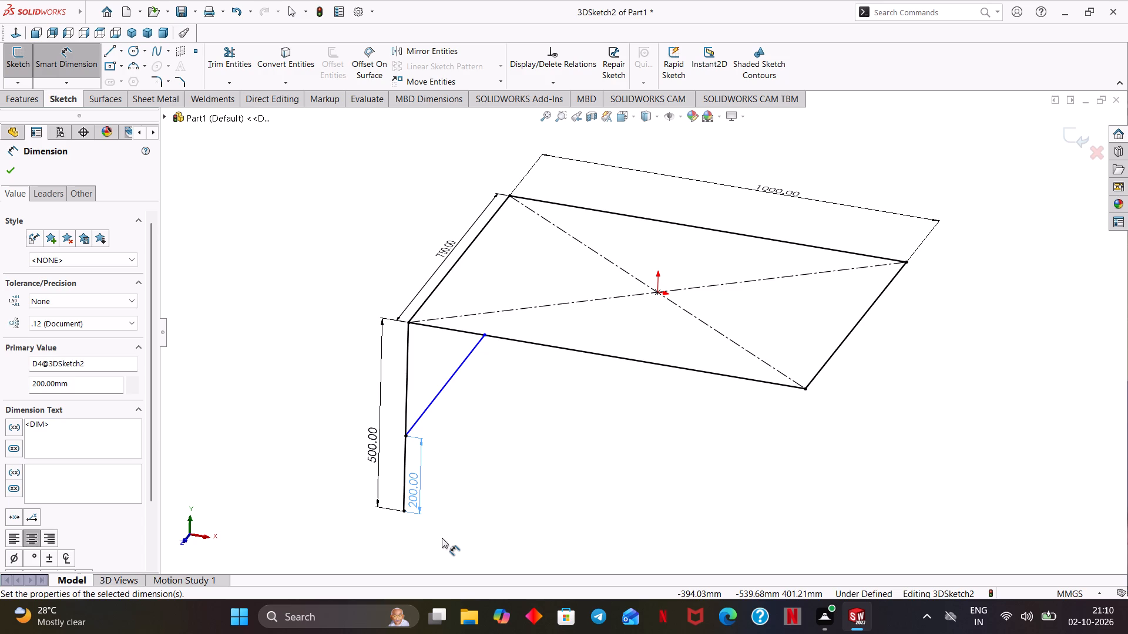
Dimension the angle between the leg and the diagonal brace to 45 degrees and exit the 3D sketch.
left_click(407, 384)
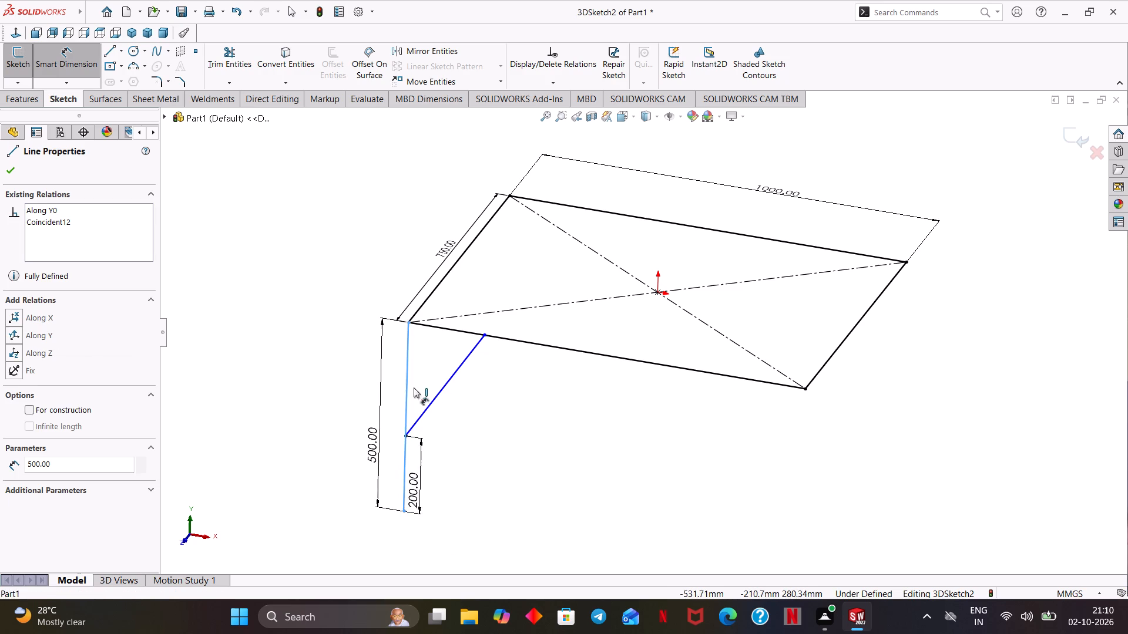
left_click(429, 403)
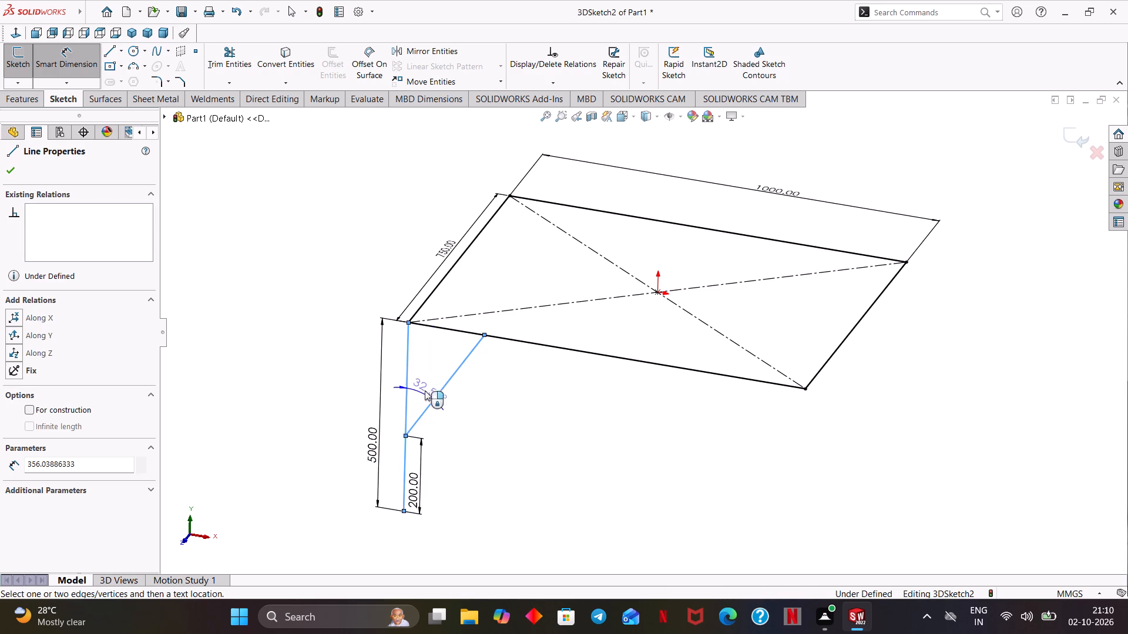
left_click(434, 366)
type("45")
key("Return")
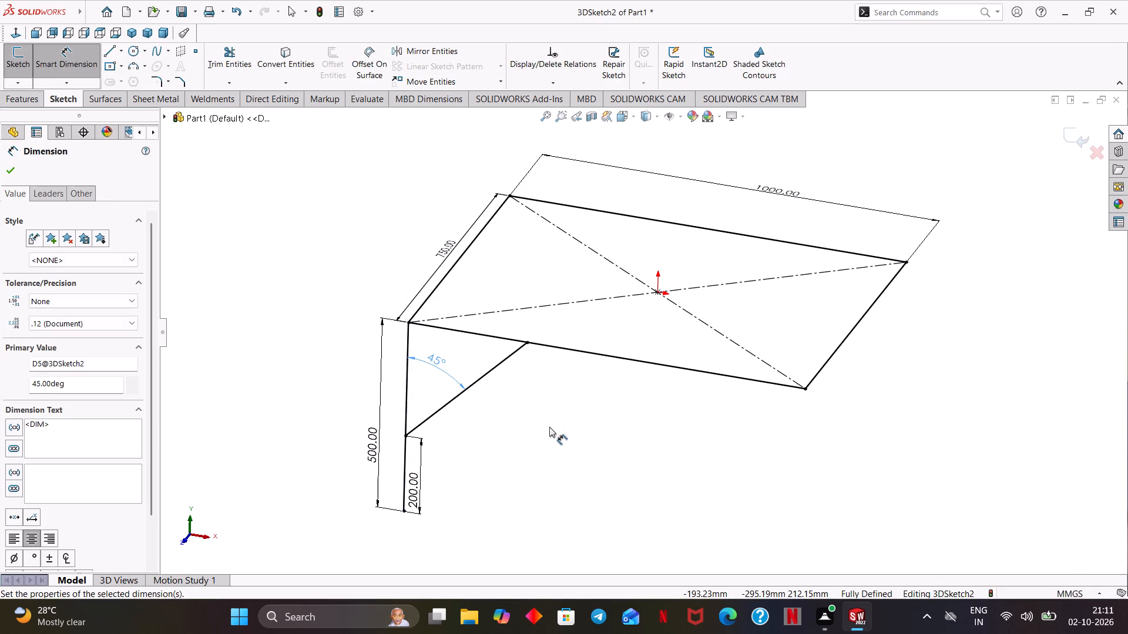
left_click(1073, 132)
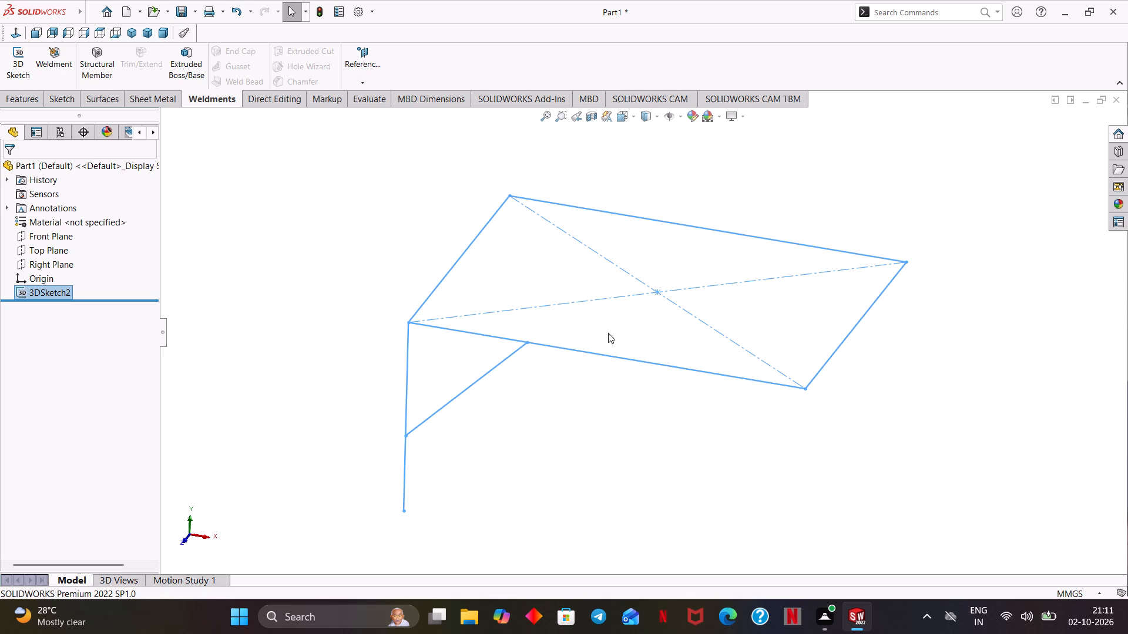
Start a structural member using the iso standard sb beam profile in size 80 x 6.
left_click(91, 55)
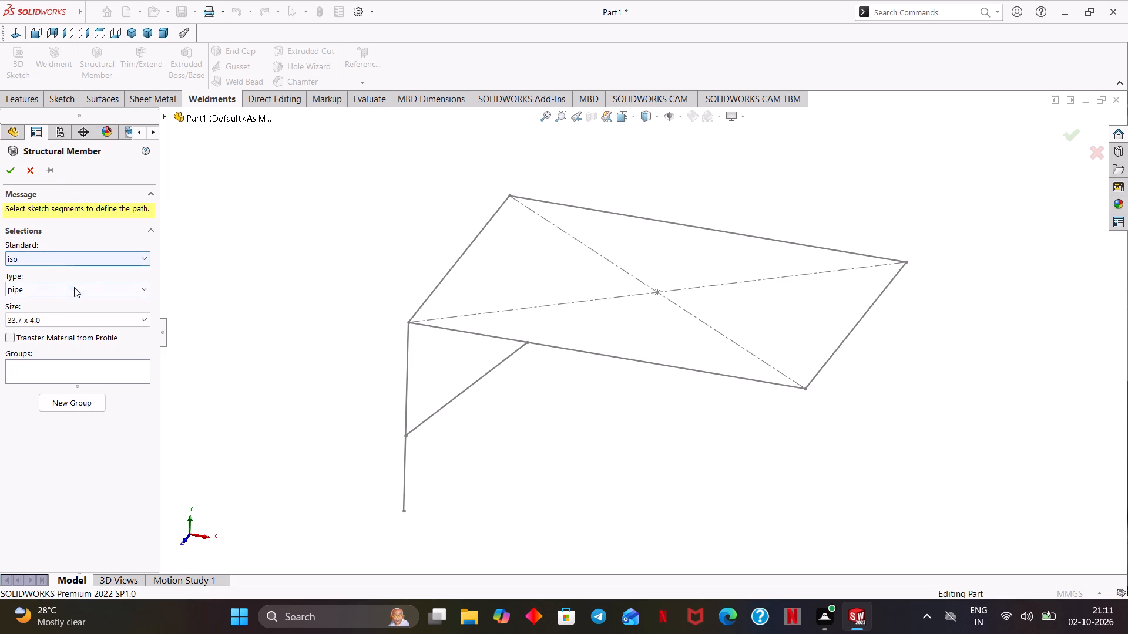
left_click(74, 287)
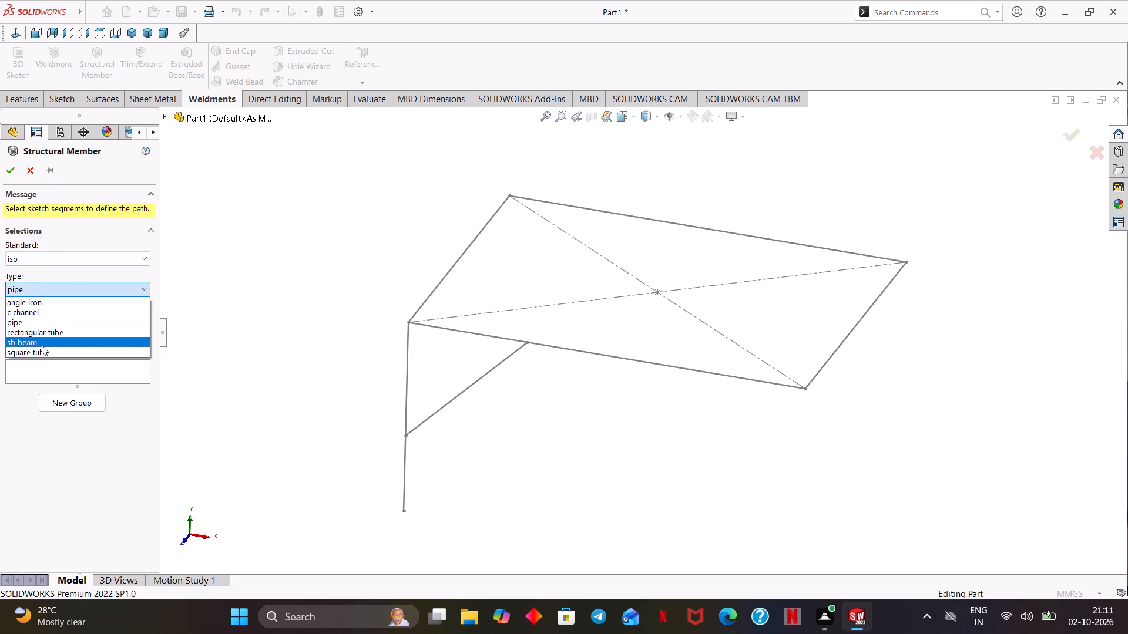
left_click(42, 345)
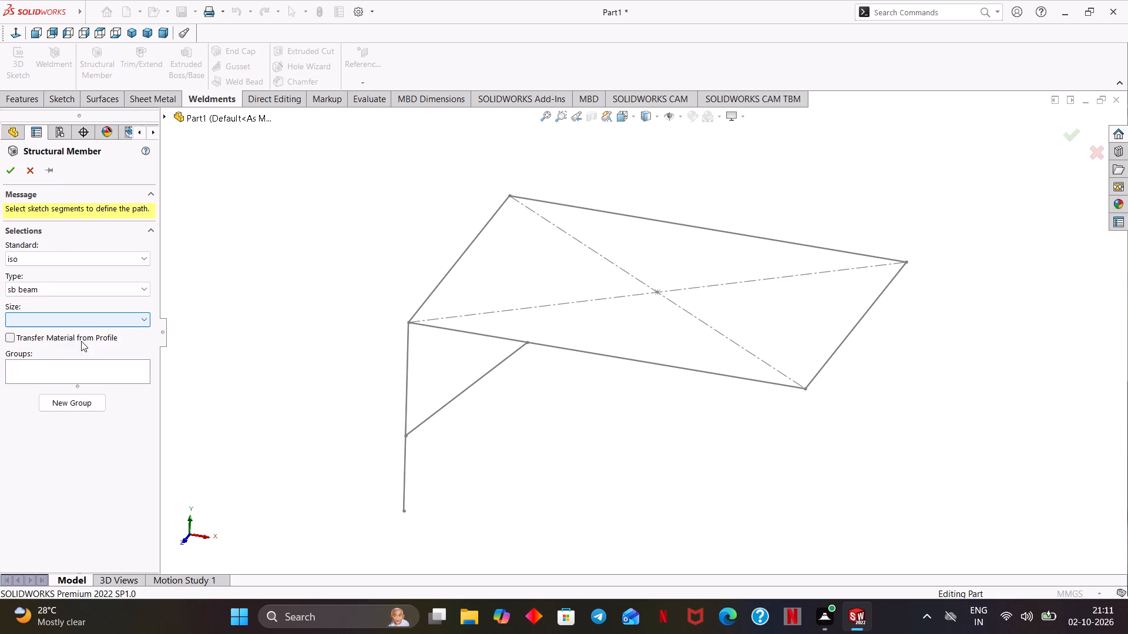
left_click(88, 322)
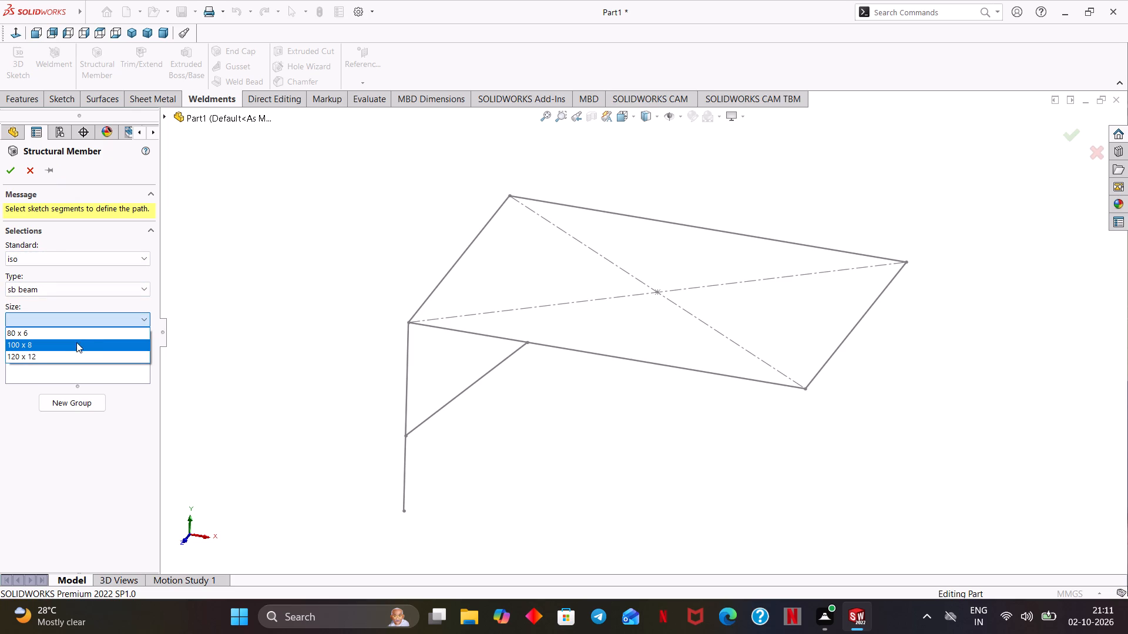
left_click(62, 333)
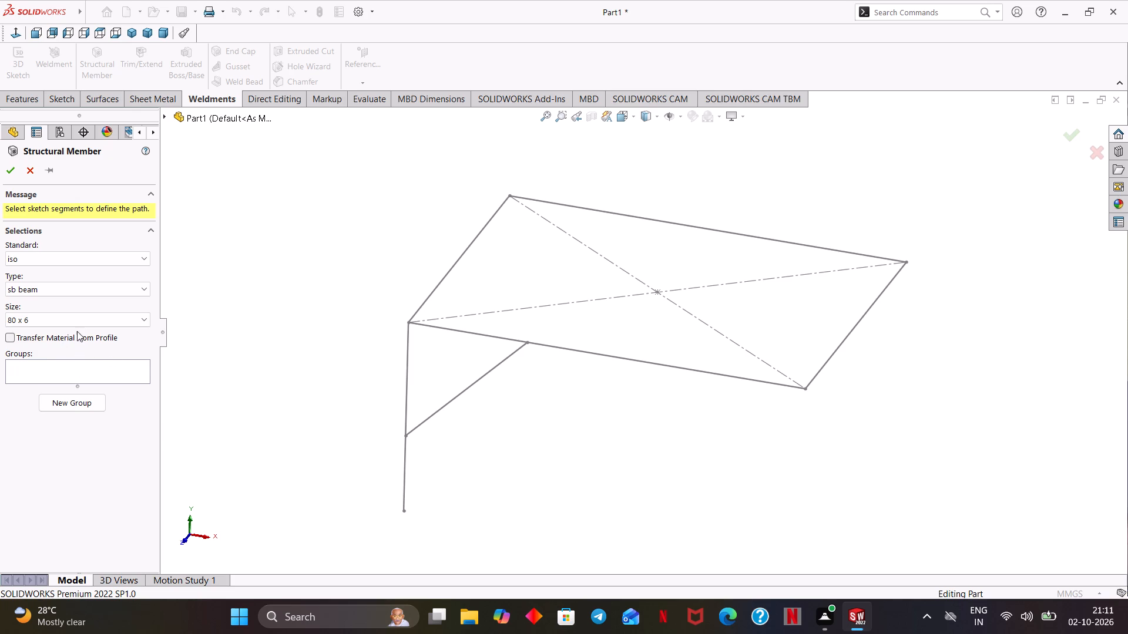
left_click(85, 317)
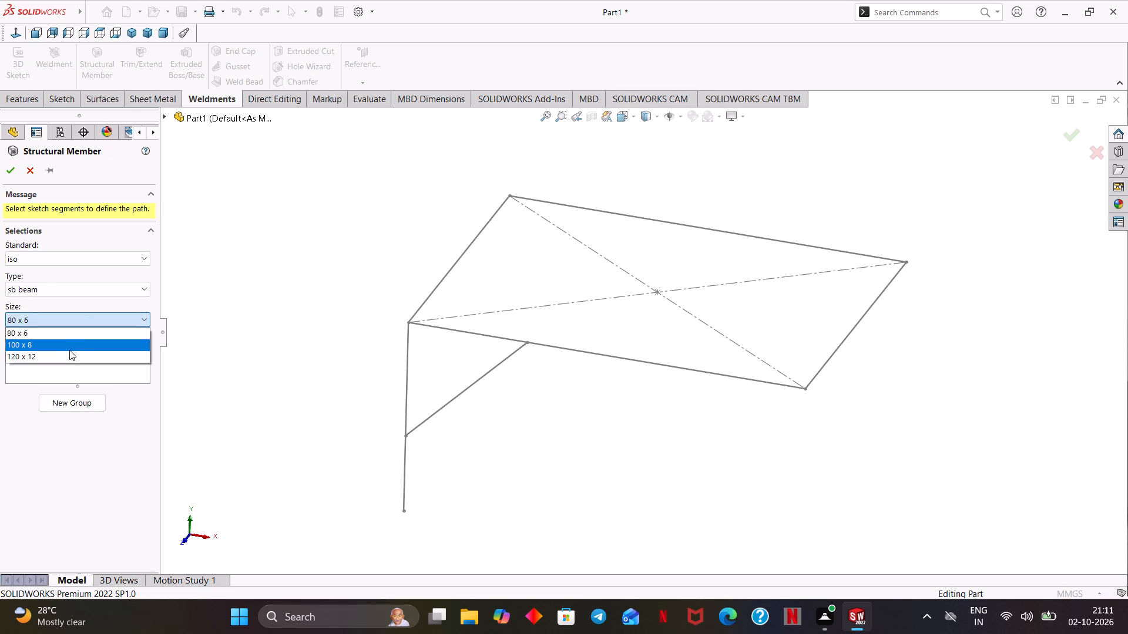
scroll(69, 350, "down", 1)
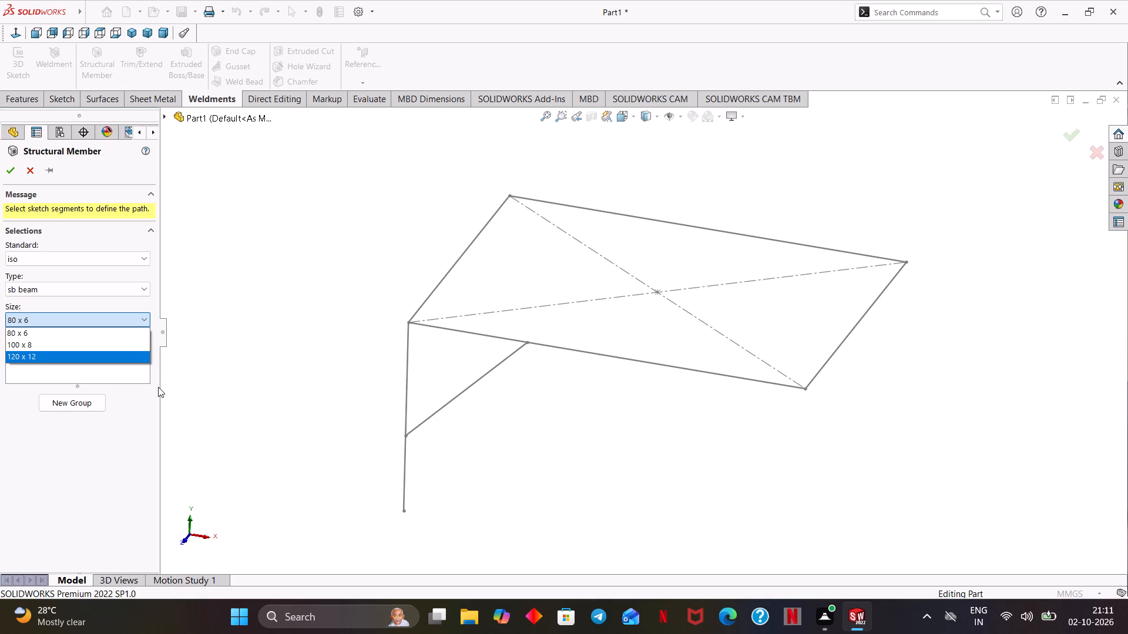
Switch the structural member profile to square tube, size 80 x 80 x 5.
left_click(114, 287)
left_click(105, 287)
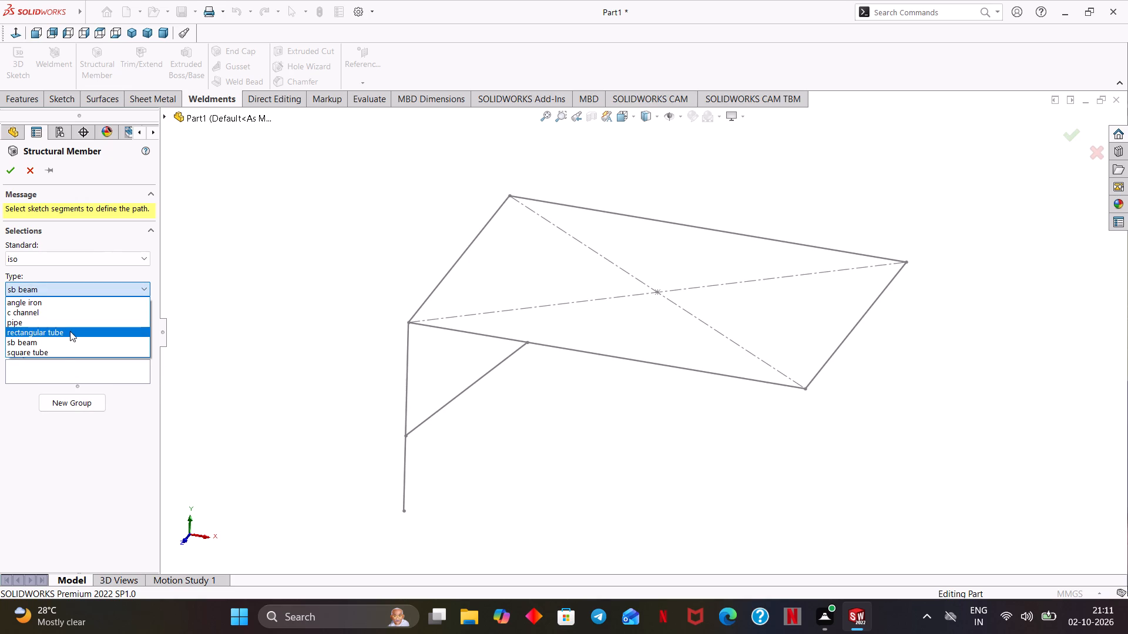
left_click(58, 350)
left_click(63, 322)
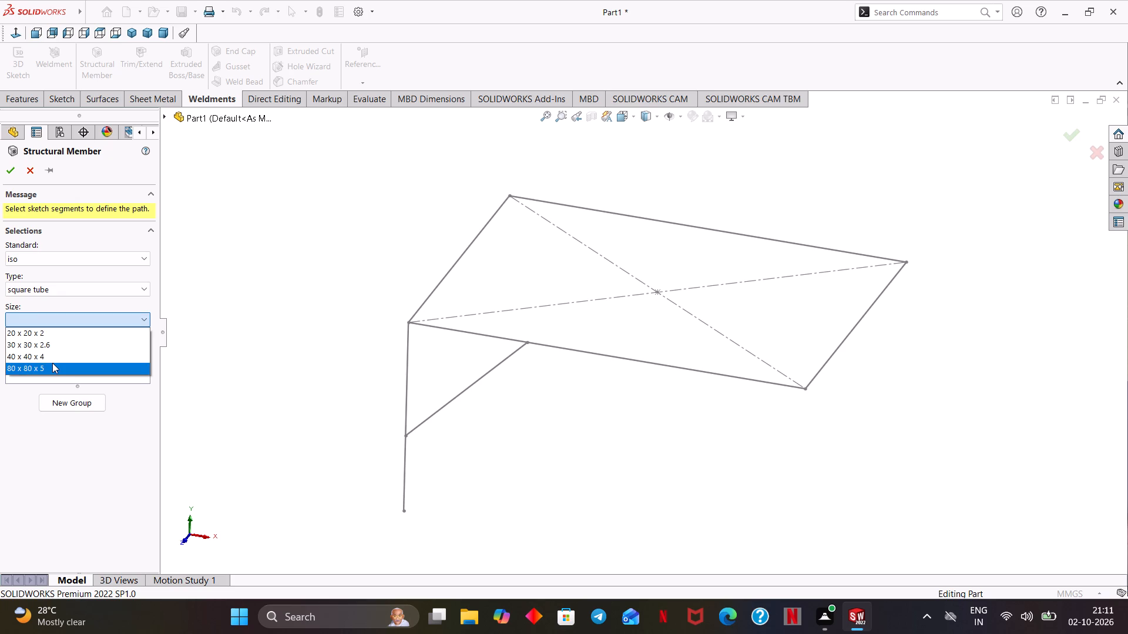
left_click(52, 363)
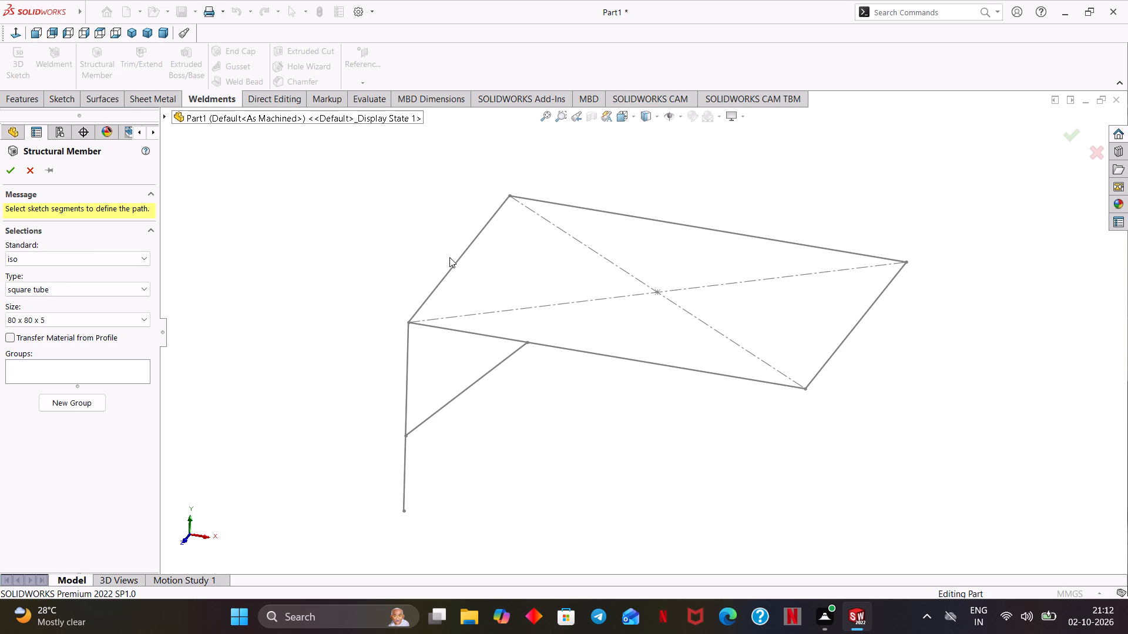
Select all four sides of the 1000 by 750 mm rectangle as the path of the first member group.
left_click(447, 274)
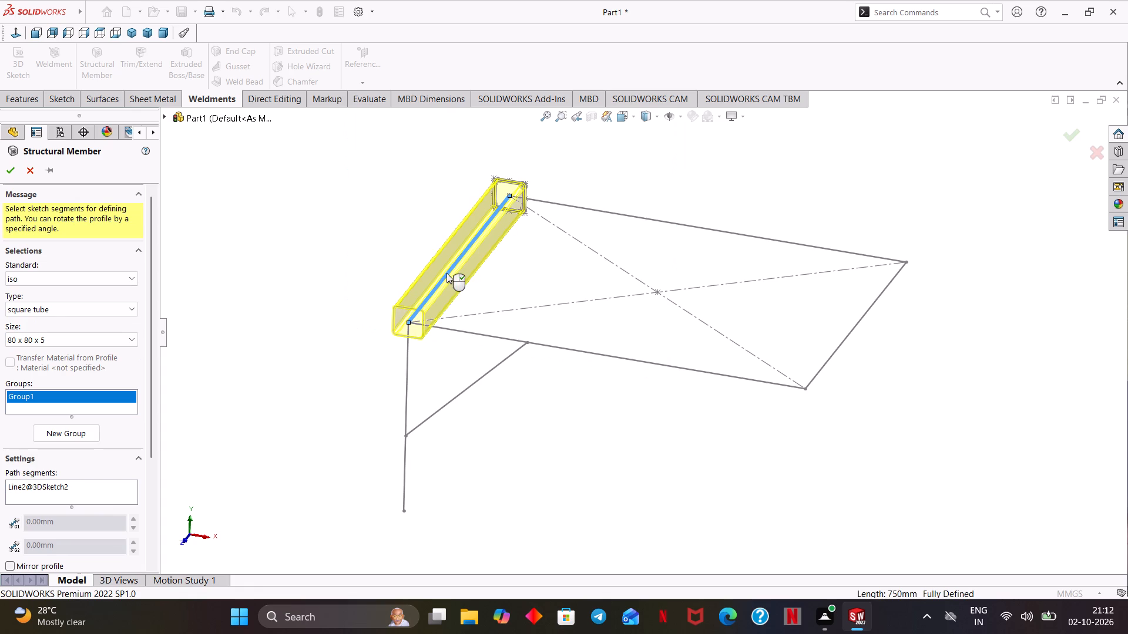
left_click(652, 220)
left_click(831, 353)
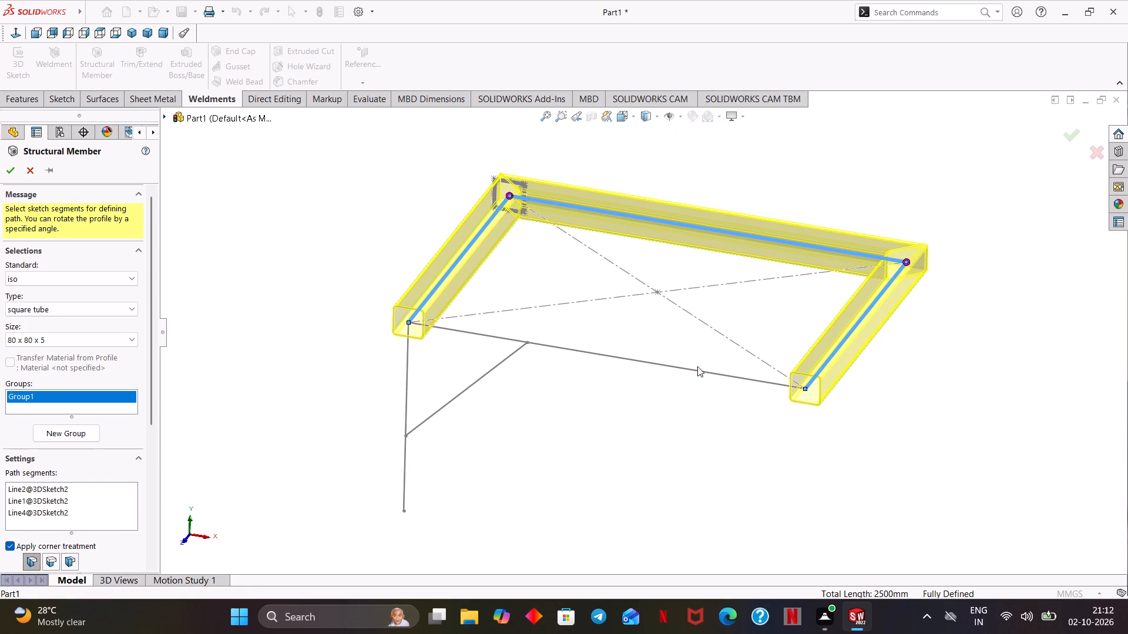
left_click(687, 369)
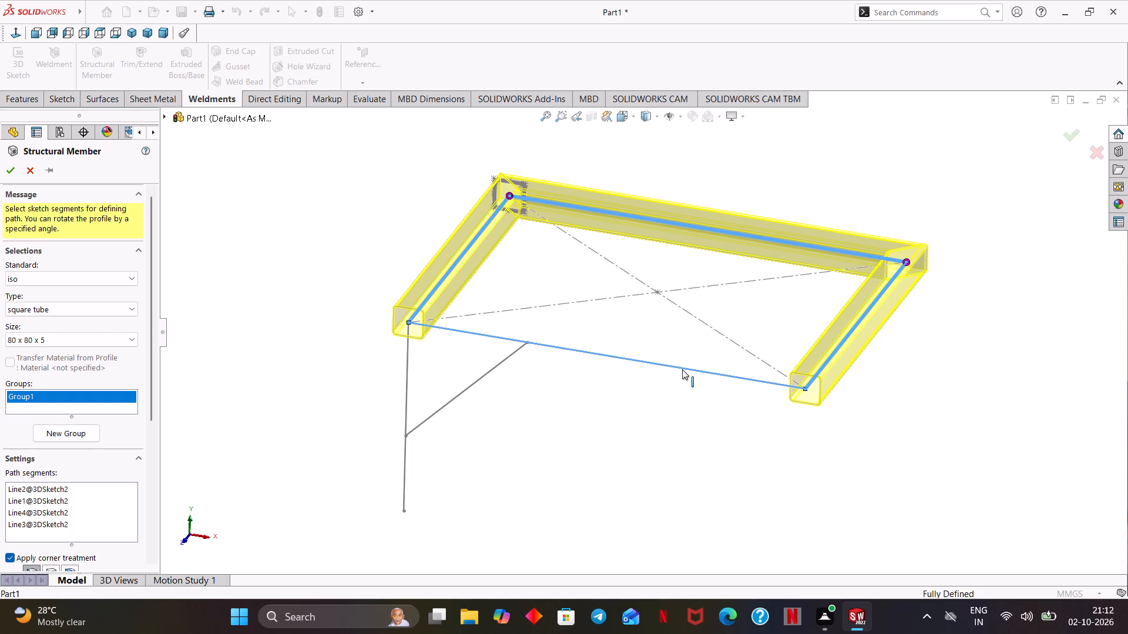
Apply the End Butt1 corner treatment to the rectangle corner where the leg meets the frame.
left_click_drag(146, 333, 150, 365)
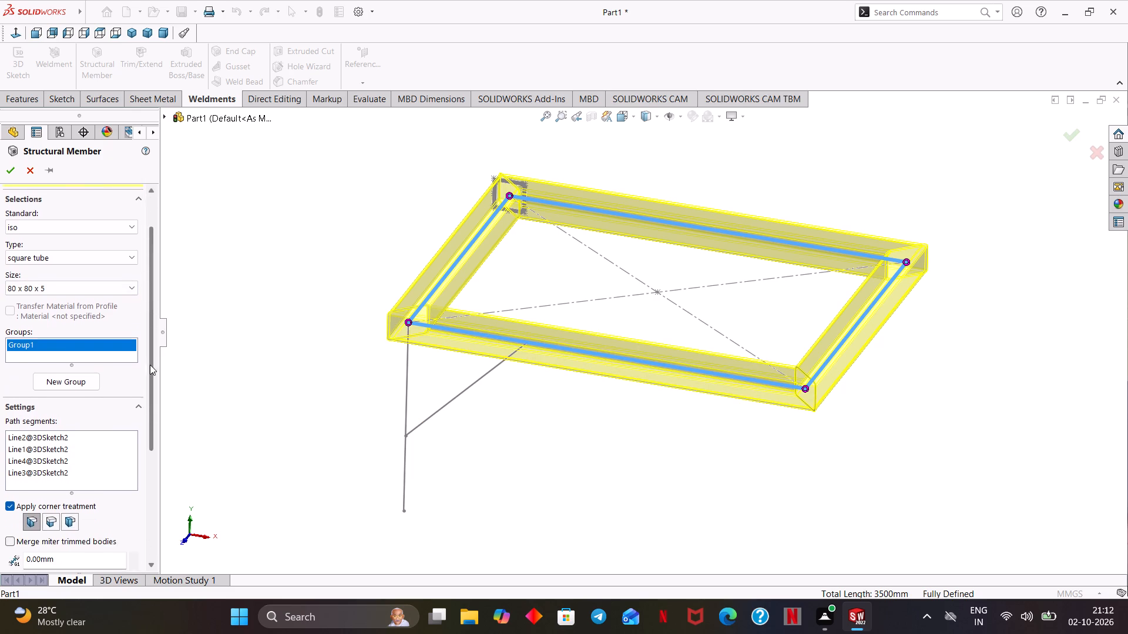
left_click_drag(150, 365, 133, 447)
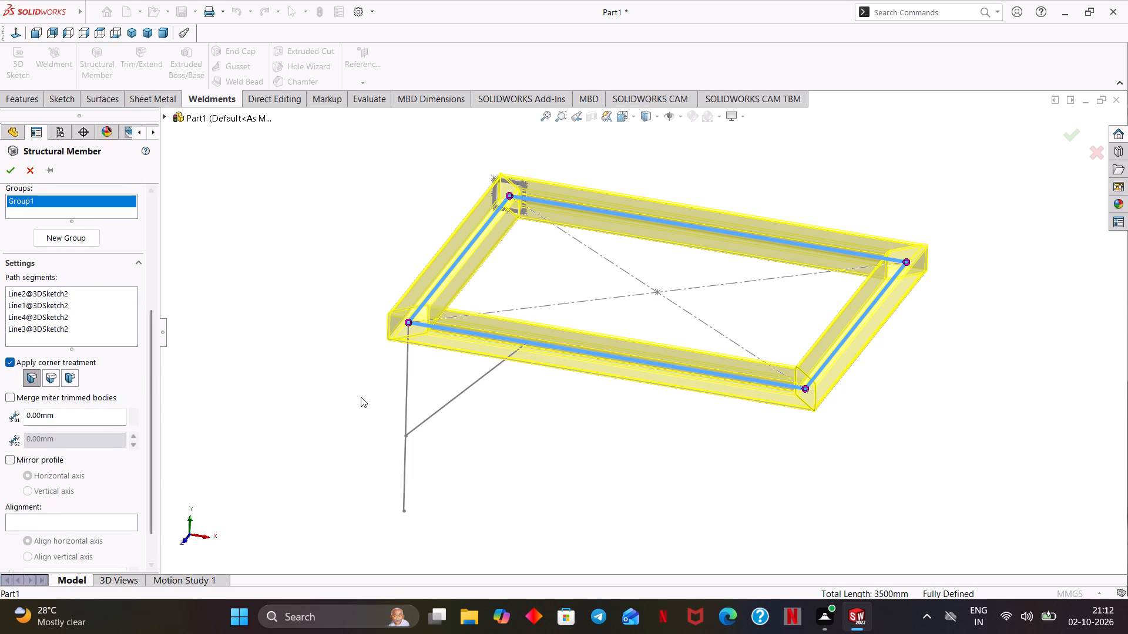
middle_click_drag(361, 397, 354, 391)
scroll(361, 397, "down", 1)
scroll(355, 389, "up", 1)
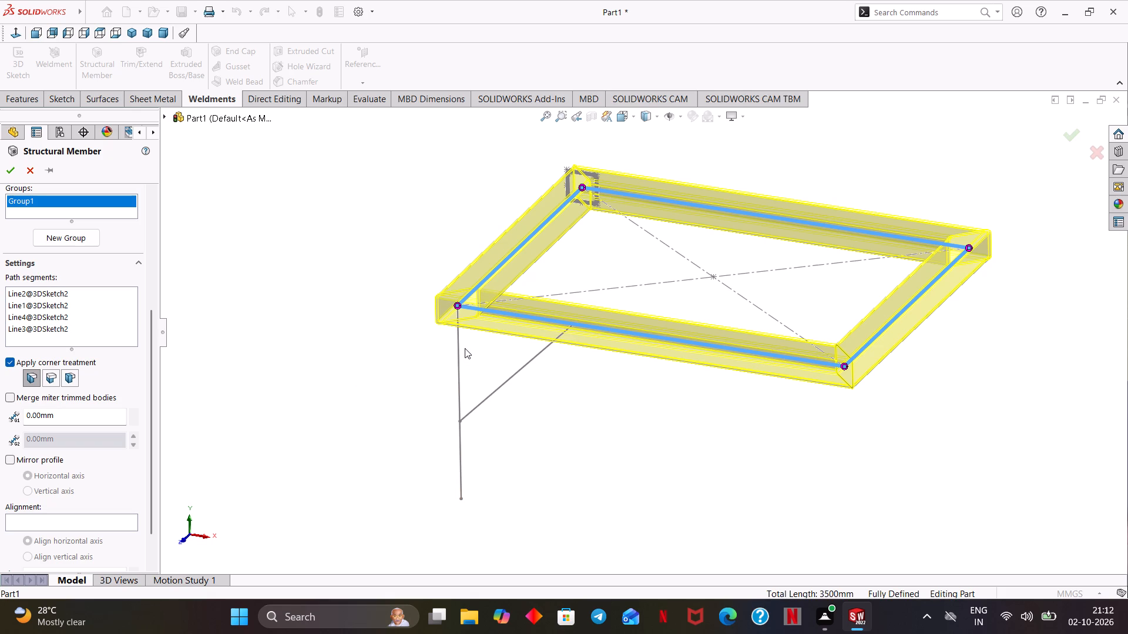
left_click(457, 306)
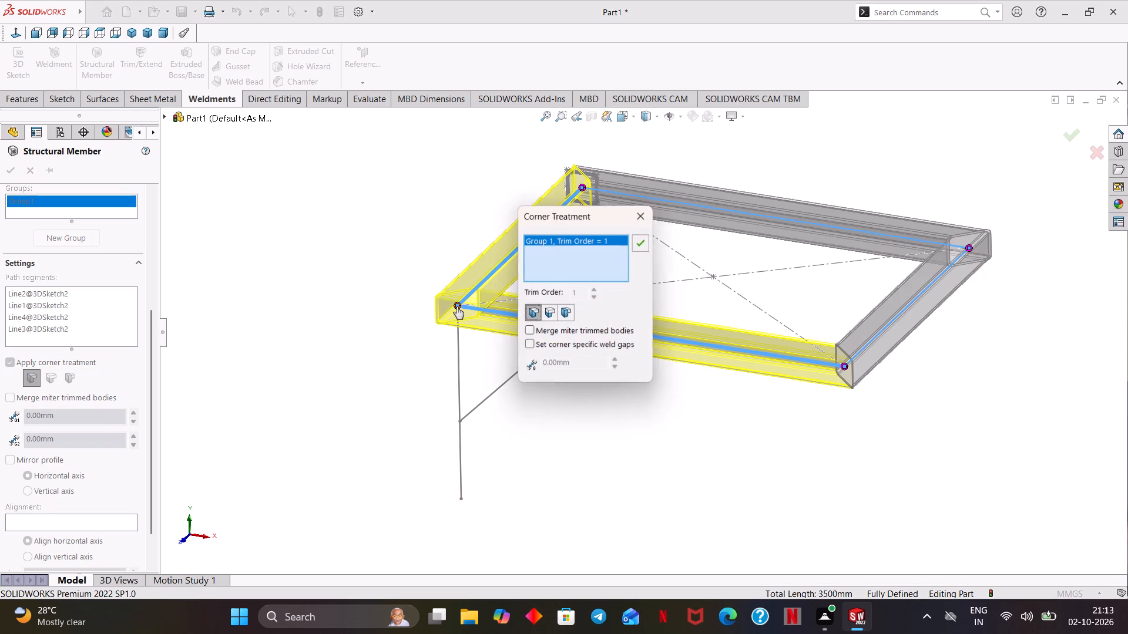
left_click(550, 313)
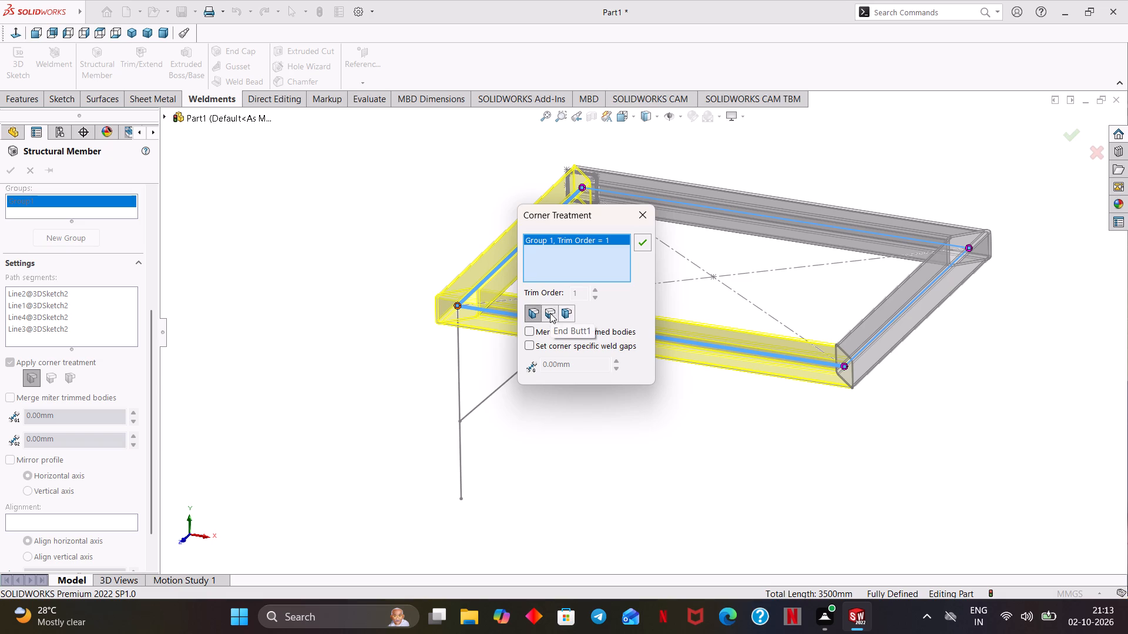
left_click(639, 241)
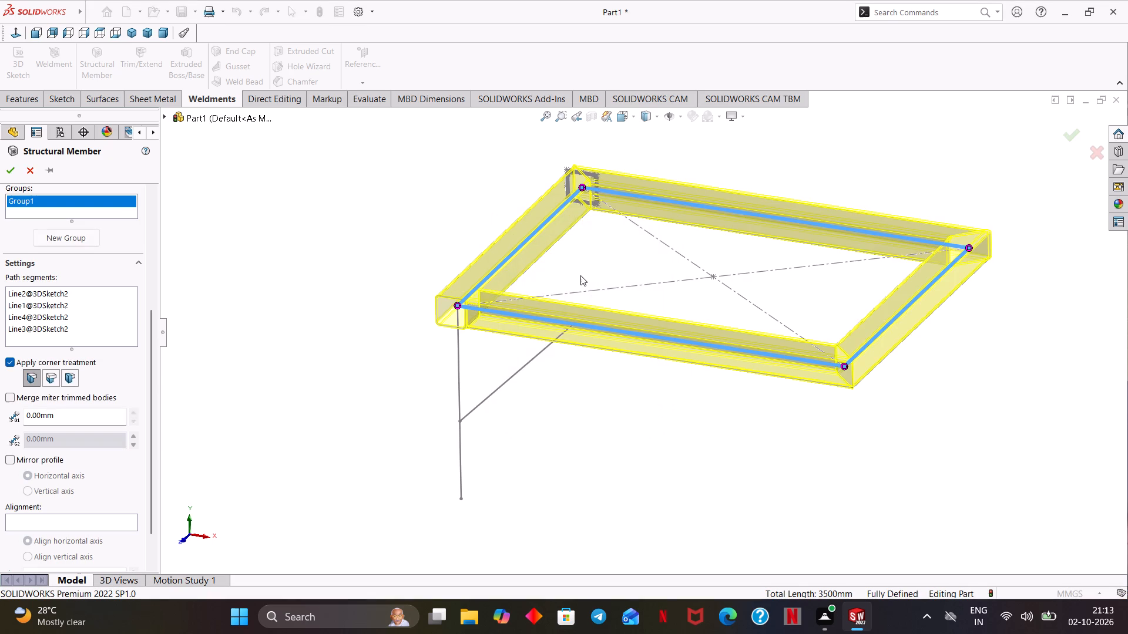
Apply the End Butt2 corner treatment to the corner at the other end of the 750 mm side adjoining the leg.
middle_click_drag(580, 276, 573, 323)
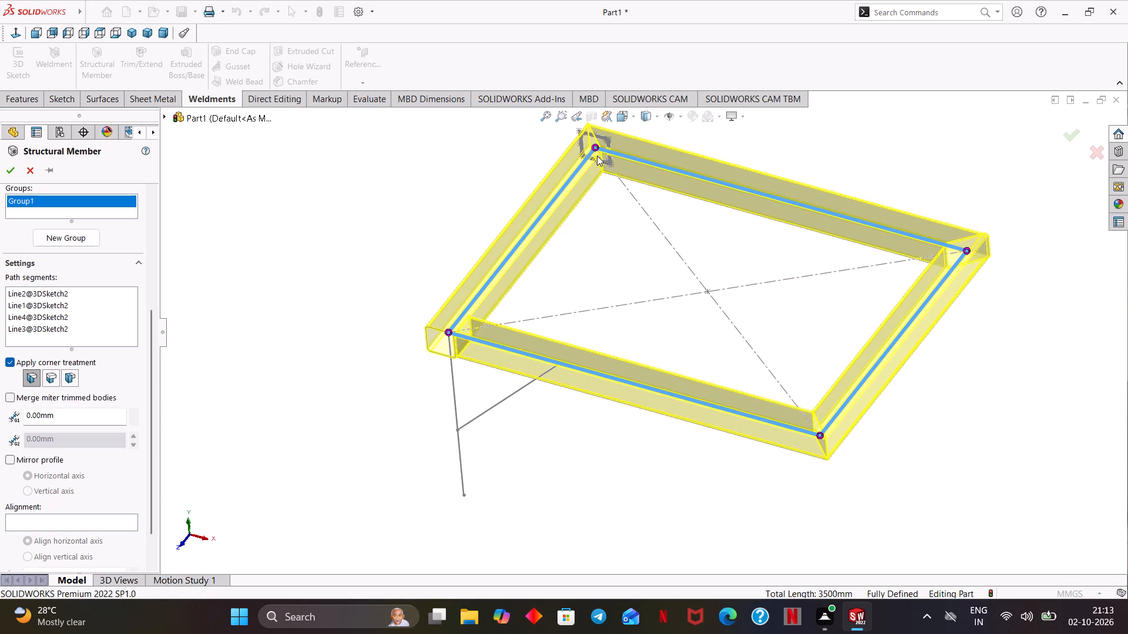
left_click(597, 147)
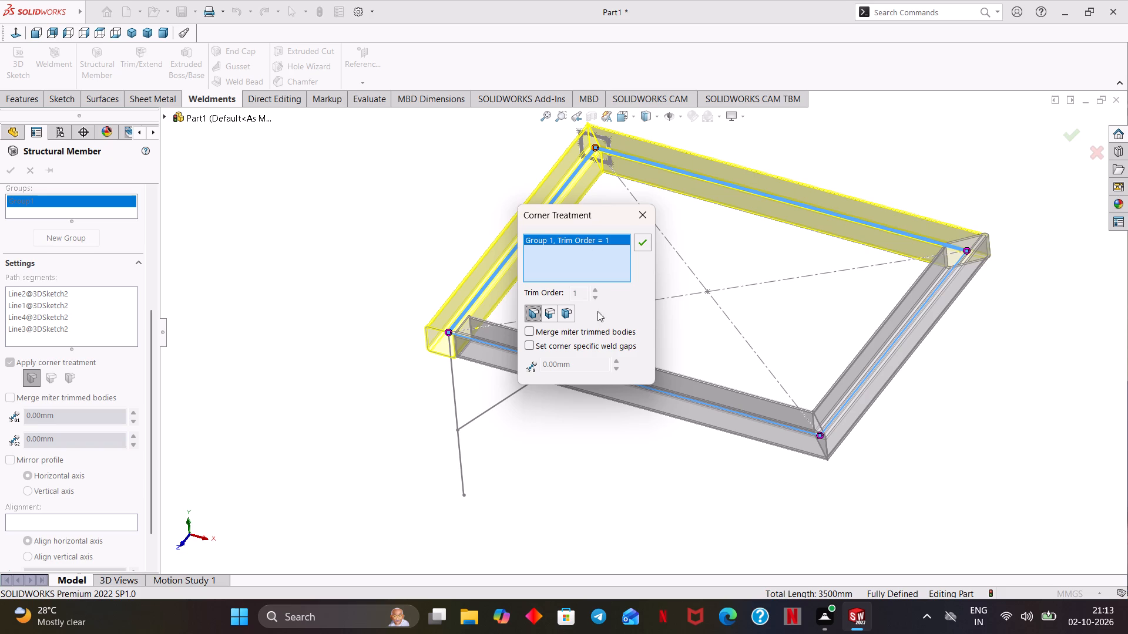
left_click(568, 311)
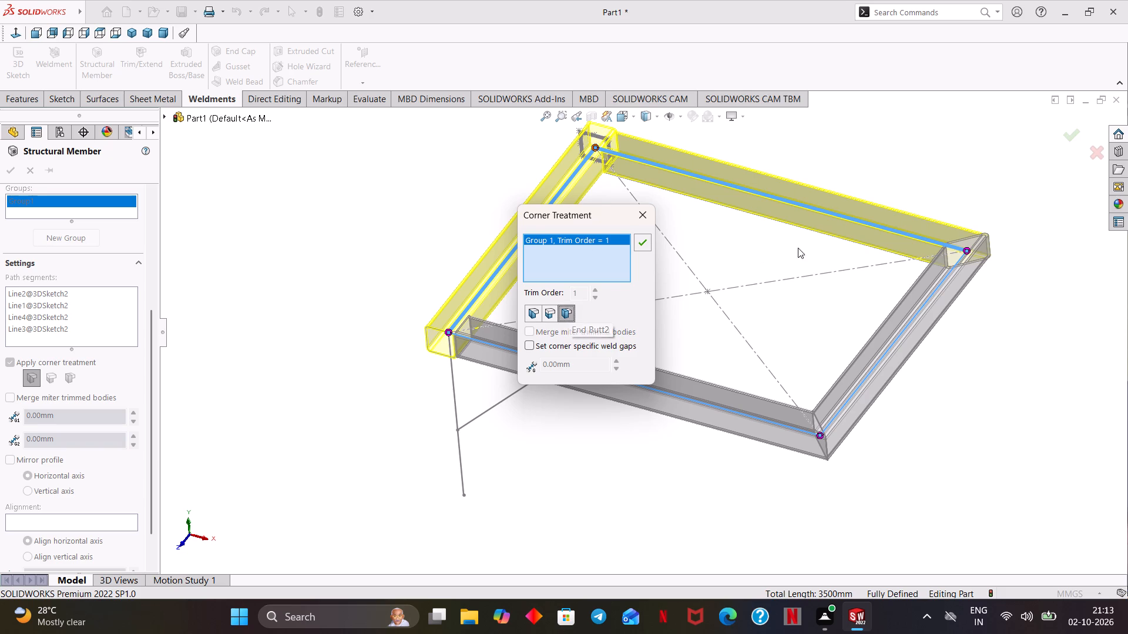
left_click(642, 242)
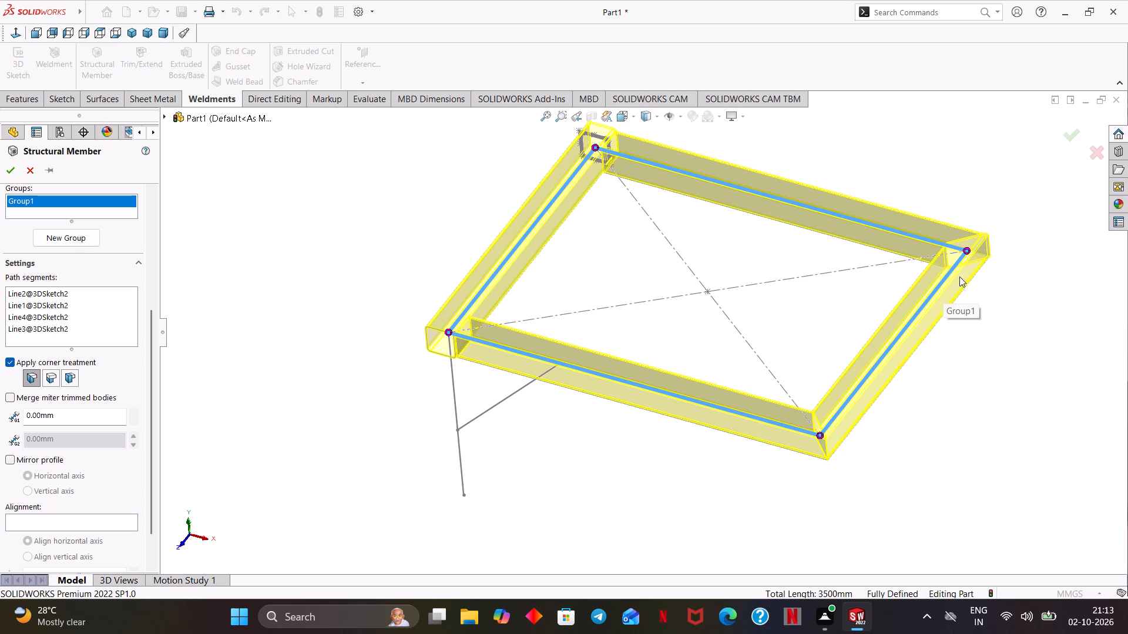
Apply the End Butt1 corner treatment to the rectangle corner diagonally opposite the leg.
left_click(969, 255)
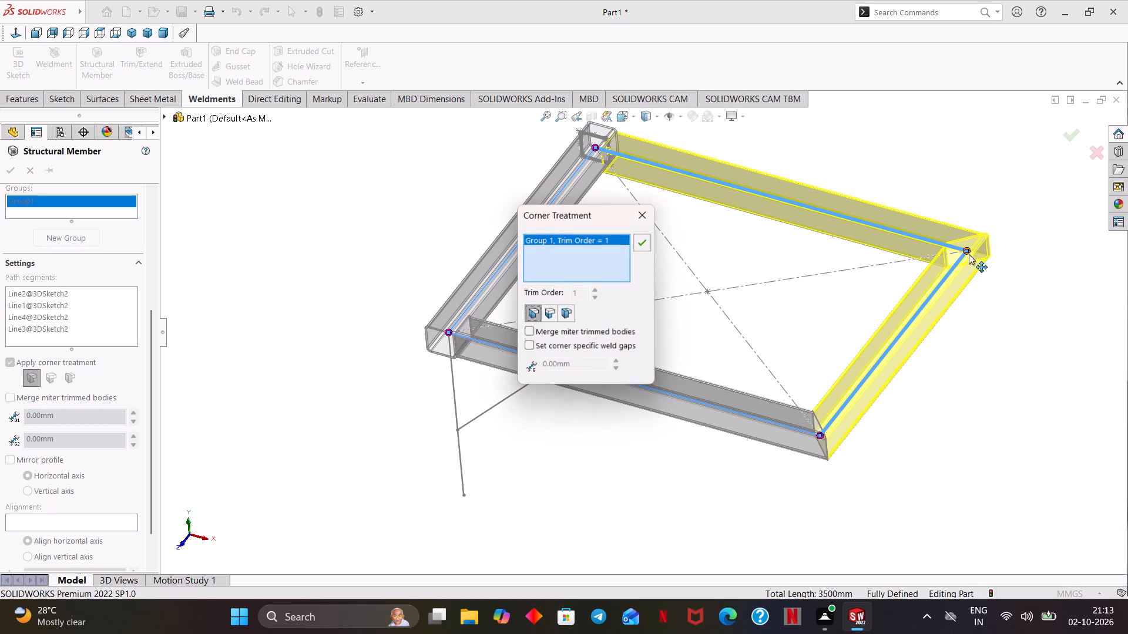
left_click(552, 312)
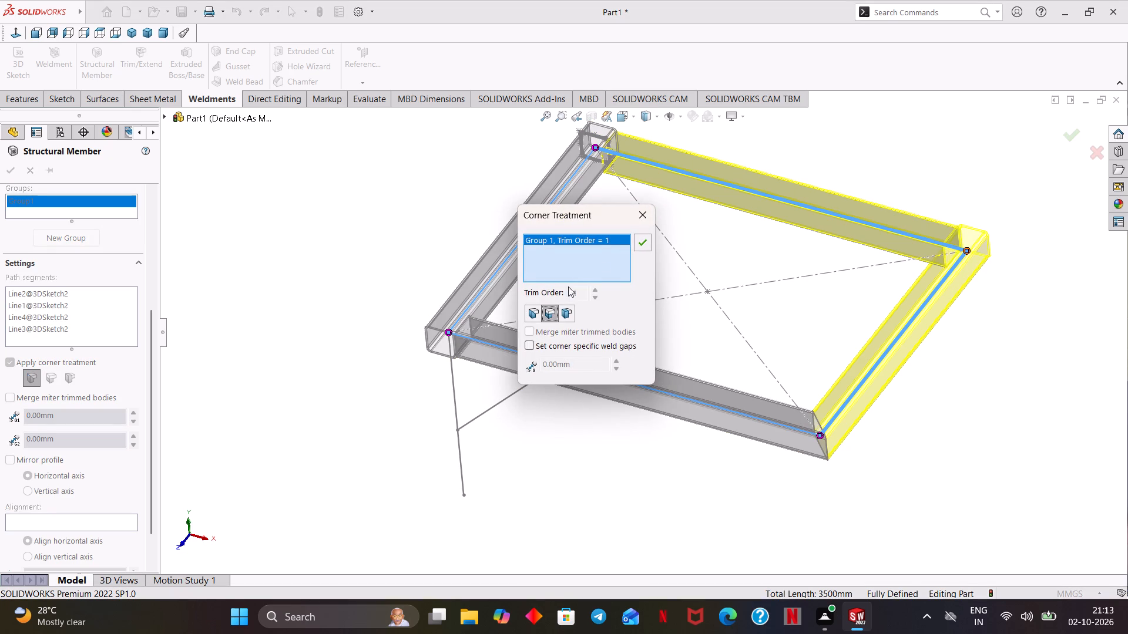
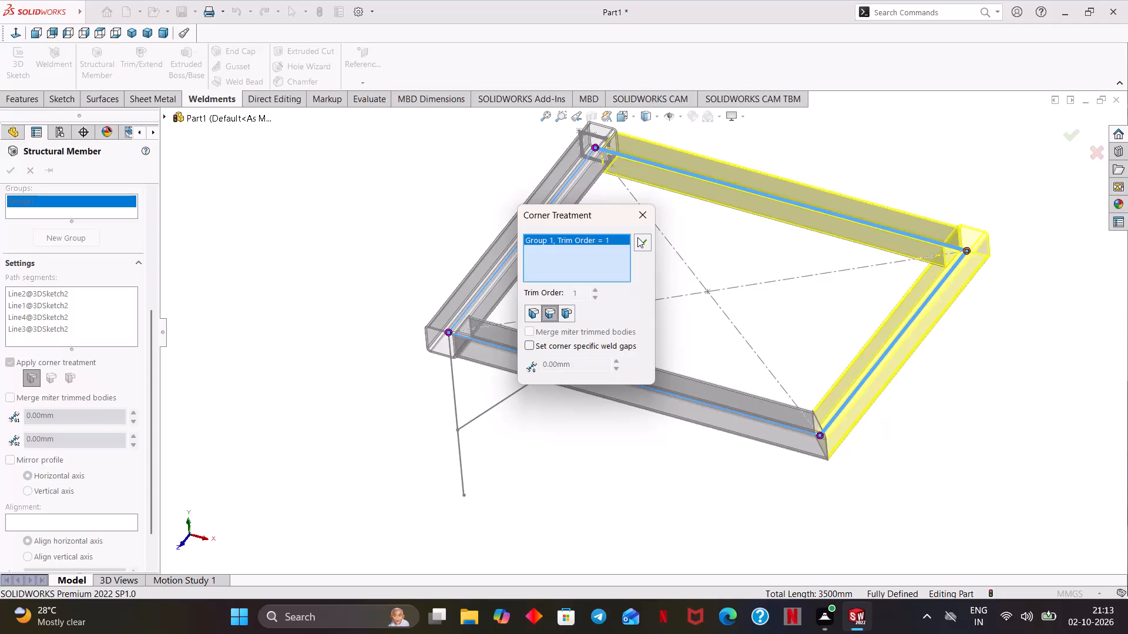
Apply the End Butt2 corner treatment to the rectangle corner at the other end of the 1000 mm side adjoining the leg.
left_click(637, 237)
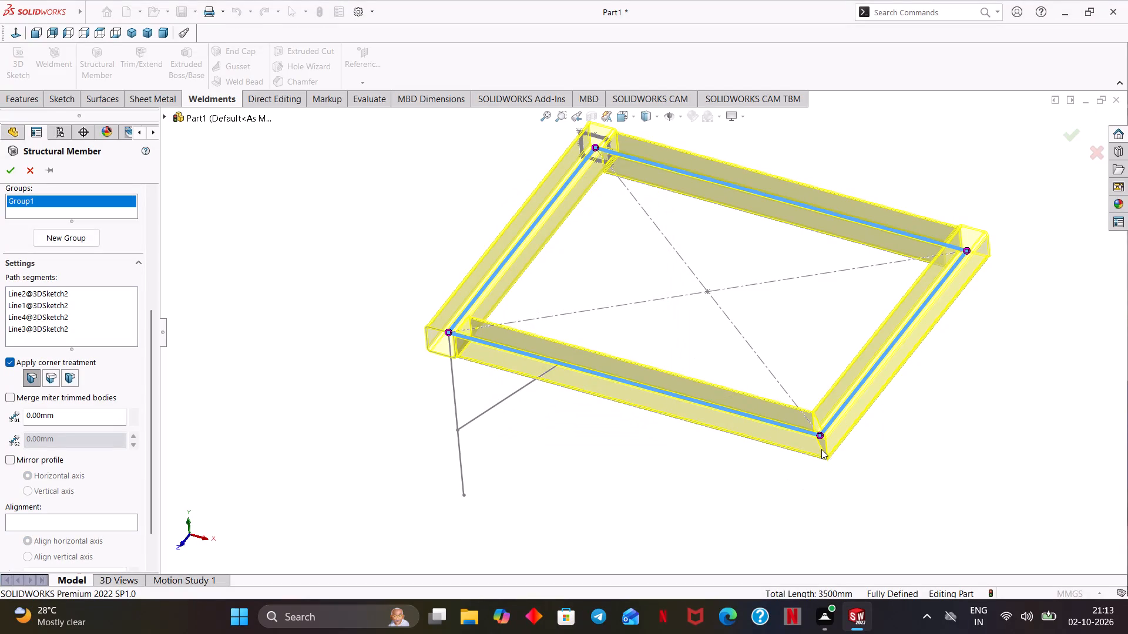
left_click(821, 435)
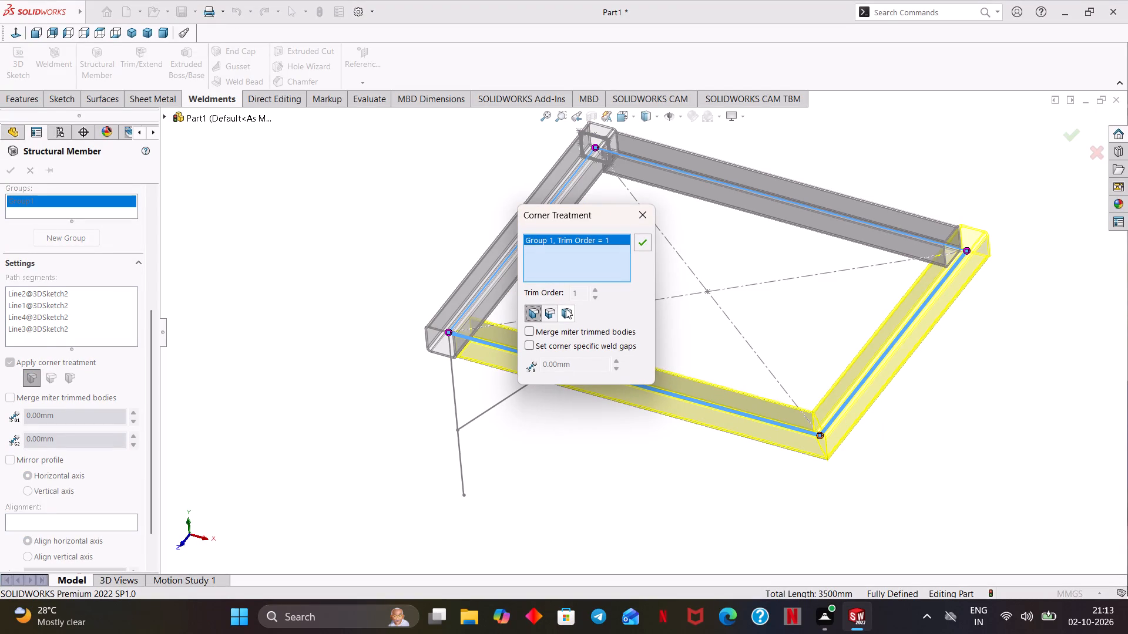
left_click(566, 308)
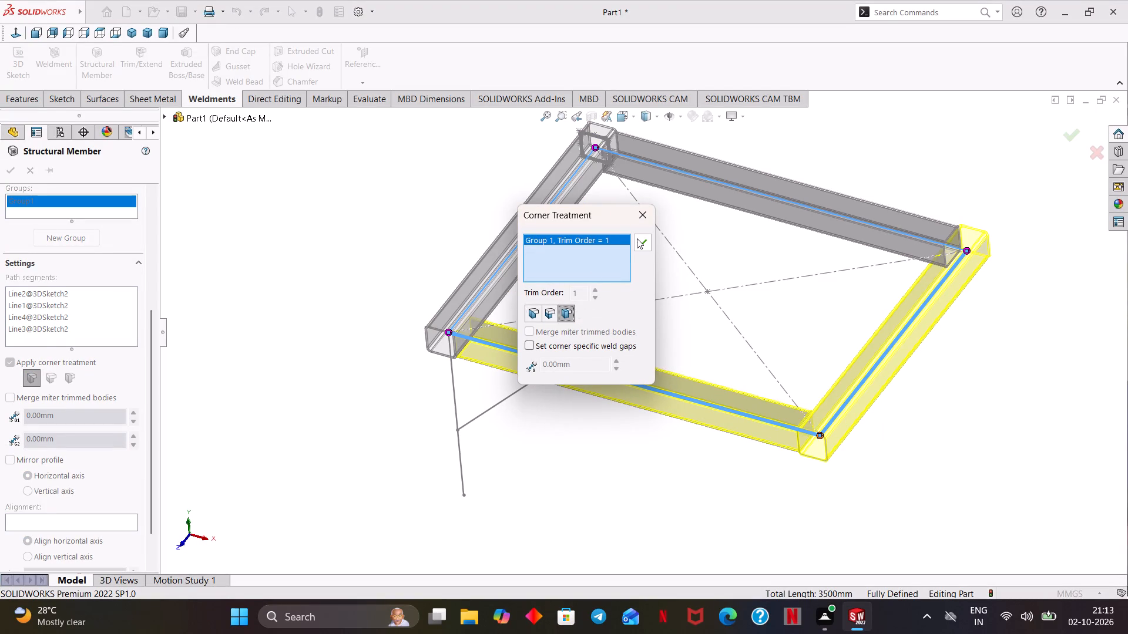
left_click(637, 238)
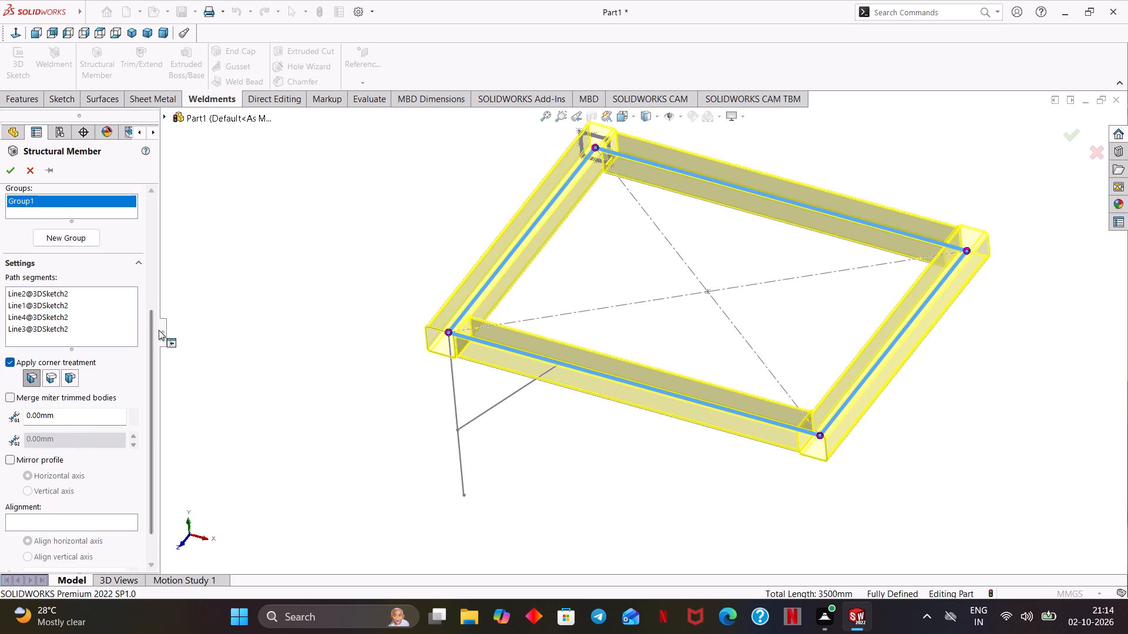
Add a second member group along the vertical leg line.
left_click_drag(153, 335, 156, 295)
left_click(79, 309)
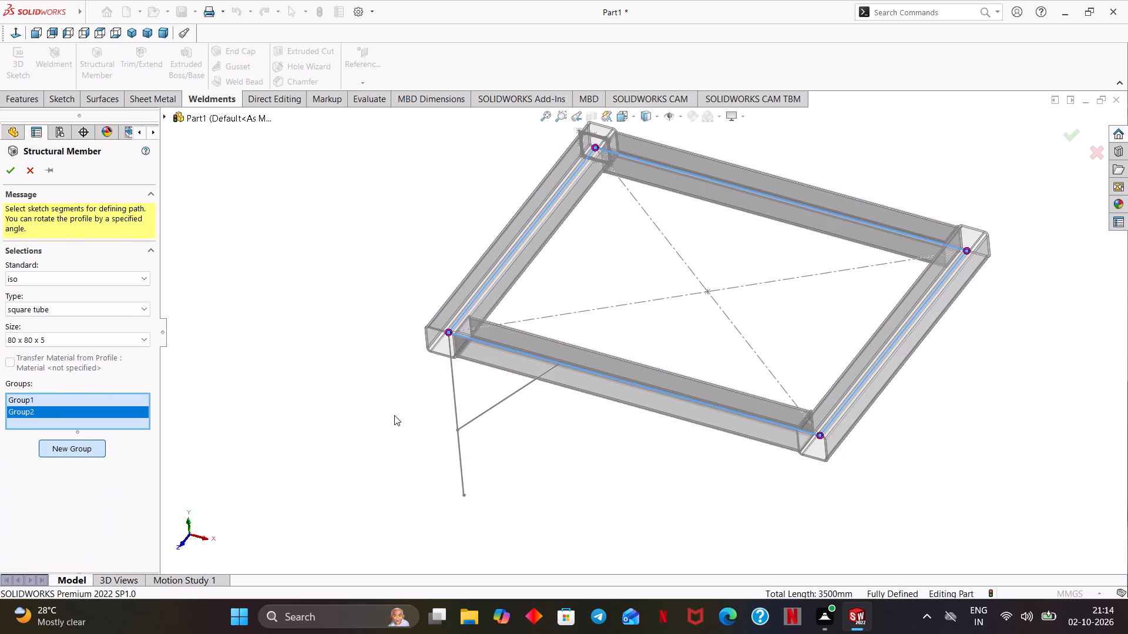
left_click(454, 394)
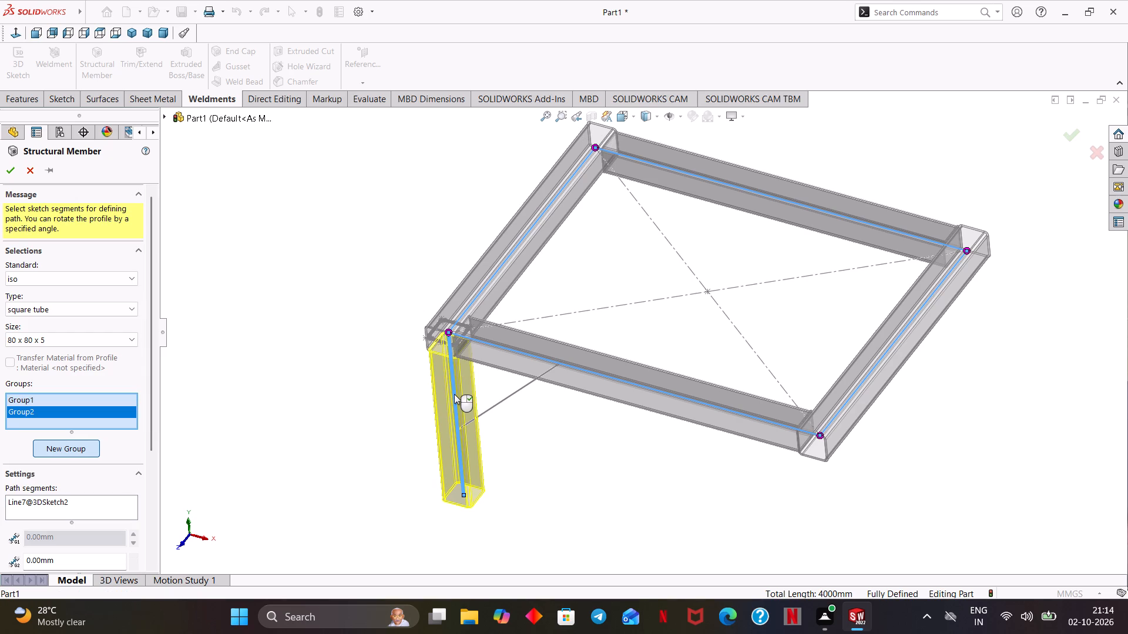
Add a third member group along the diagonal brace line between the leg and the frame.
left_click(39, 450)
left_click(500, 400)
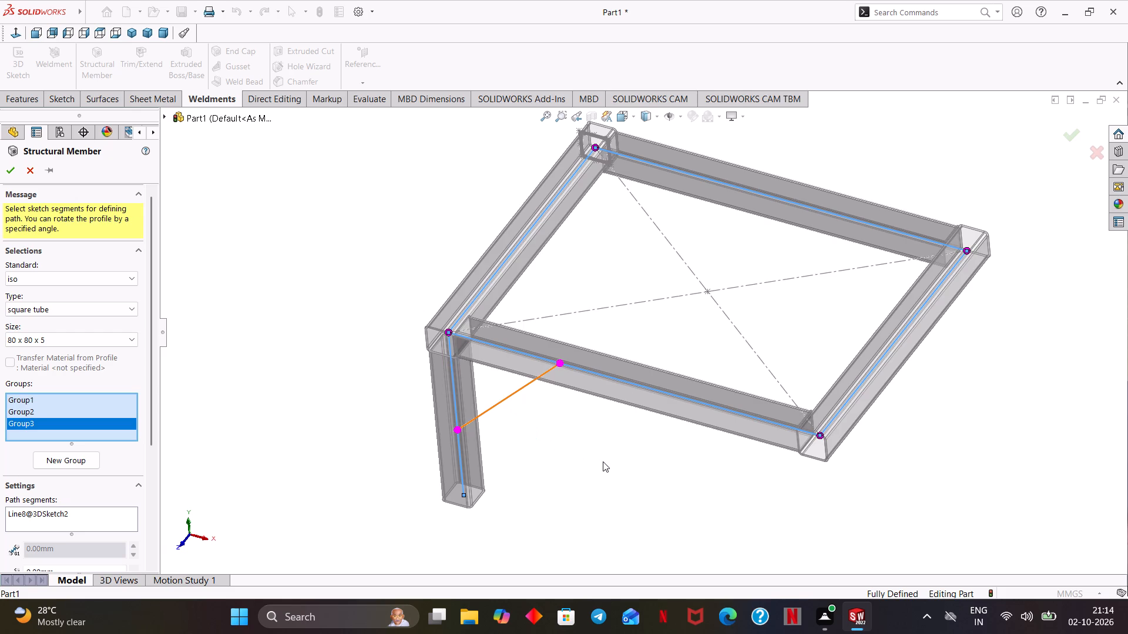
Set the brace group's profile rotation angle to 45 degrees and accept the structural member.
middle_click_drag(603, 461, 569, 399)
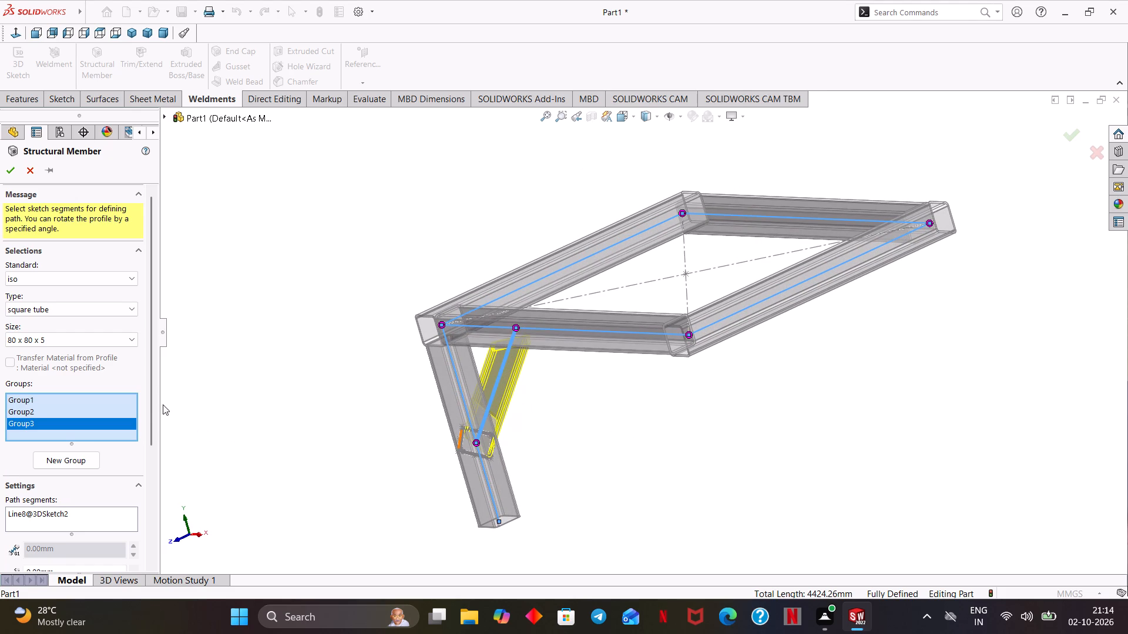
left_click_drag(152, 404, 142, 507)
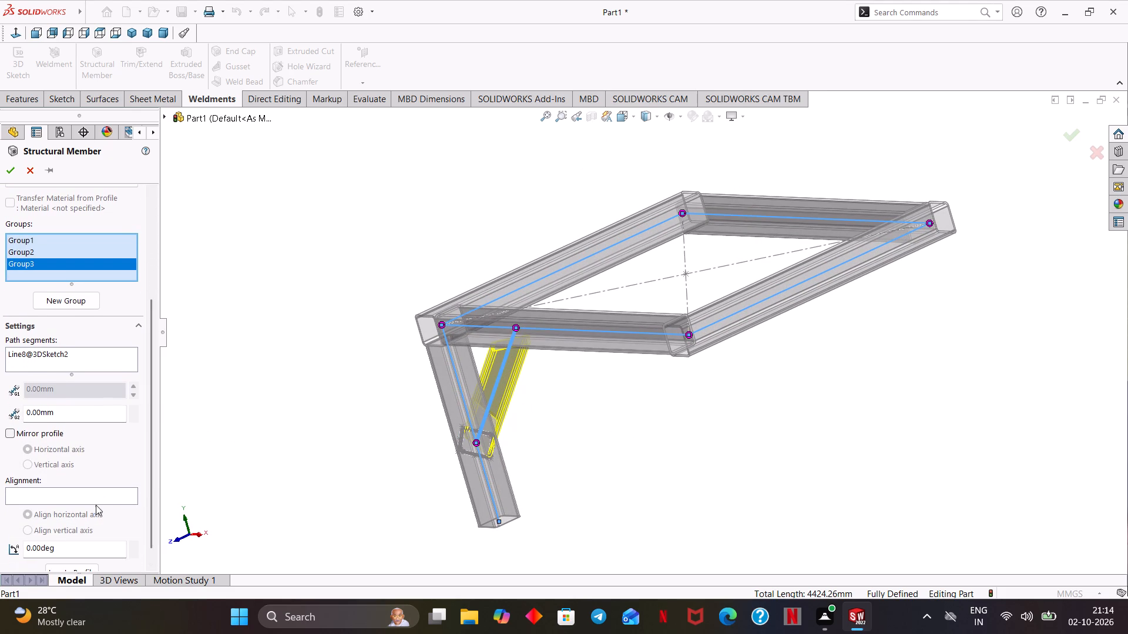
left_click_drag(146, 479, 149, 511)
left_click_drag(83, 522, 38, 537)
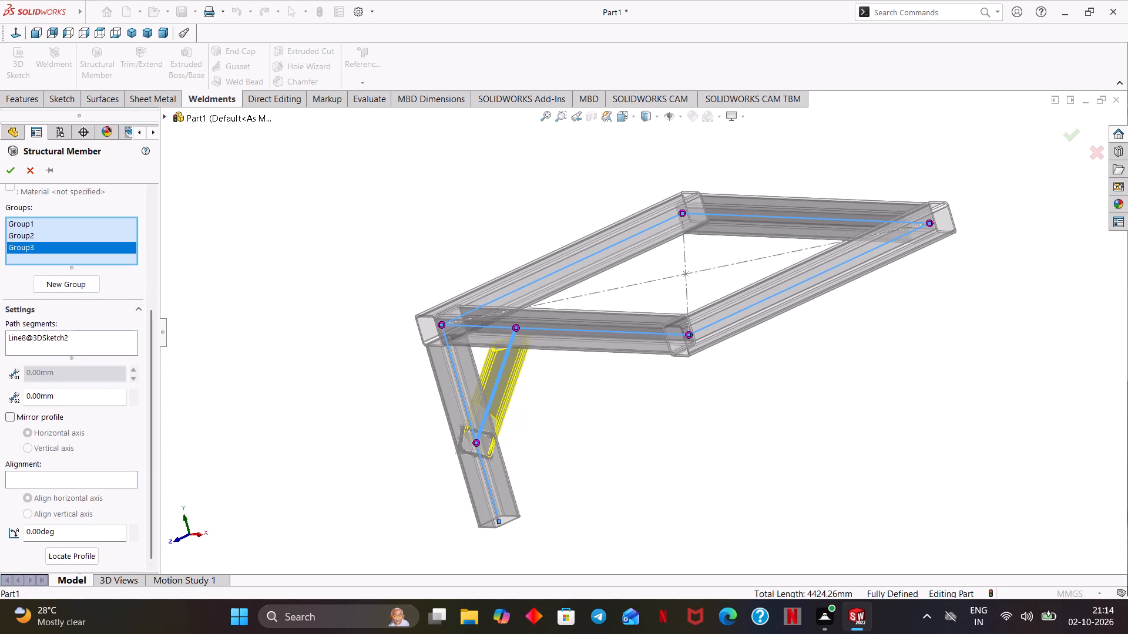
left_click_drag(38, 537, 23, 540)
left_click_drag(79, 539, 26, 534)
type("45")
key("Return")
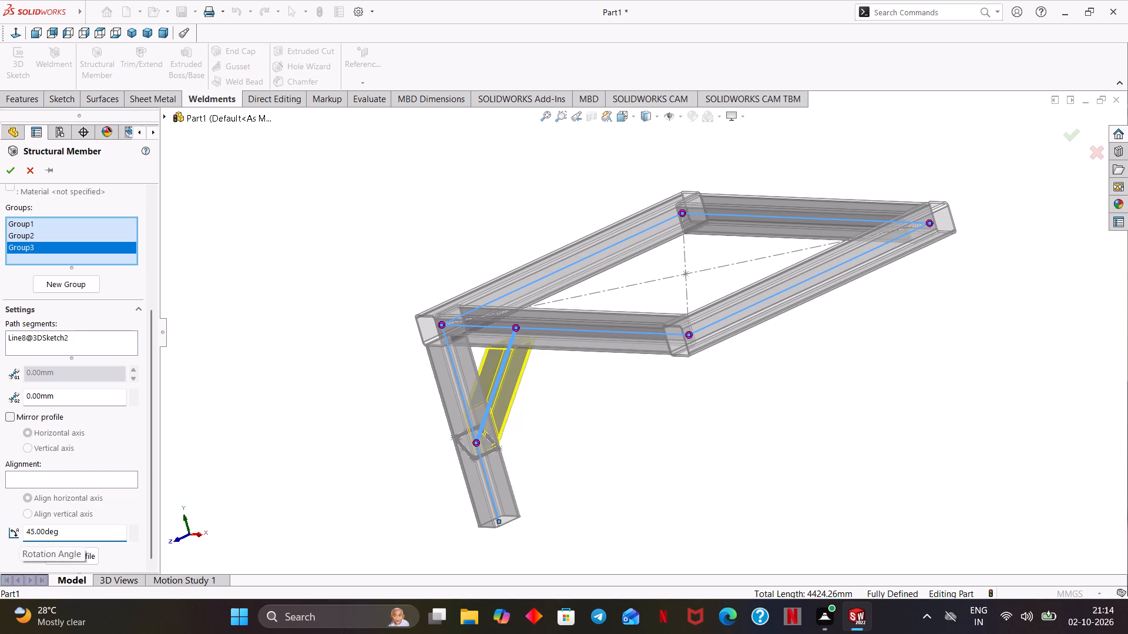
middle_click_drag(549, 483, 549, 480)
middle_click_drag(549, 480, 582, 470)
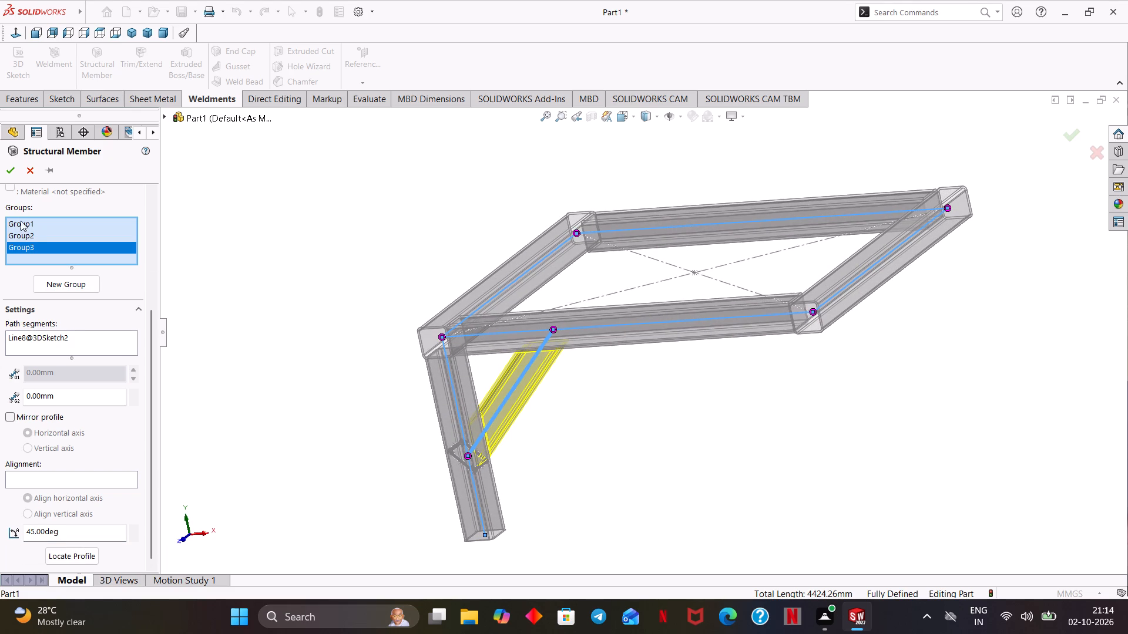
left_click(11, 174)
Examine the tube frame's corner joints, leg and brace from several sides.
left_click(625, 421)
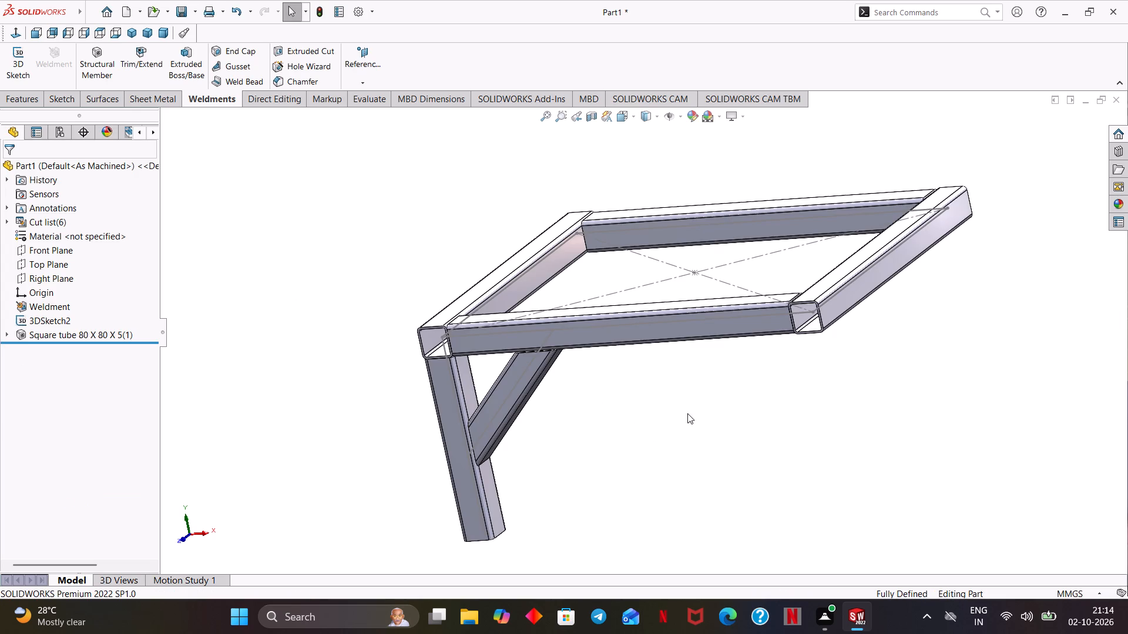
middle_click_drag(687, 416, 745, 508)
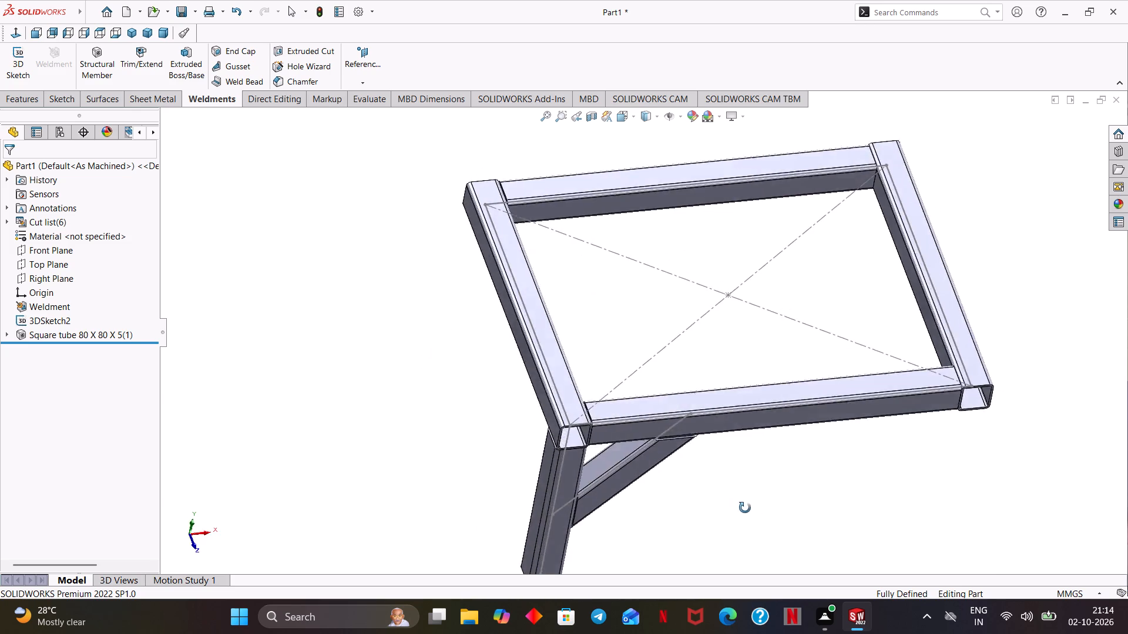
middle_click_drag(745, 508, 692, 403)
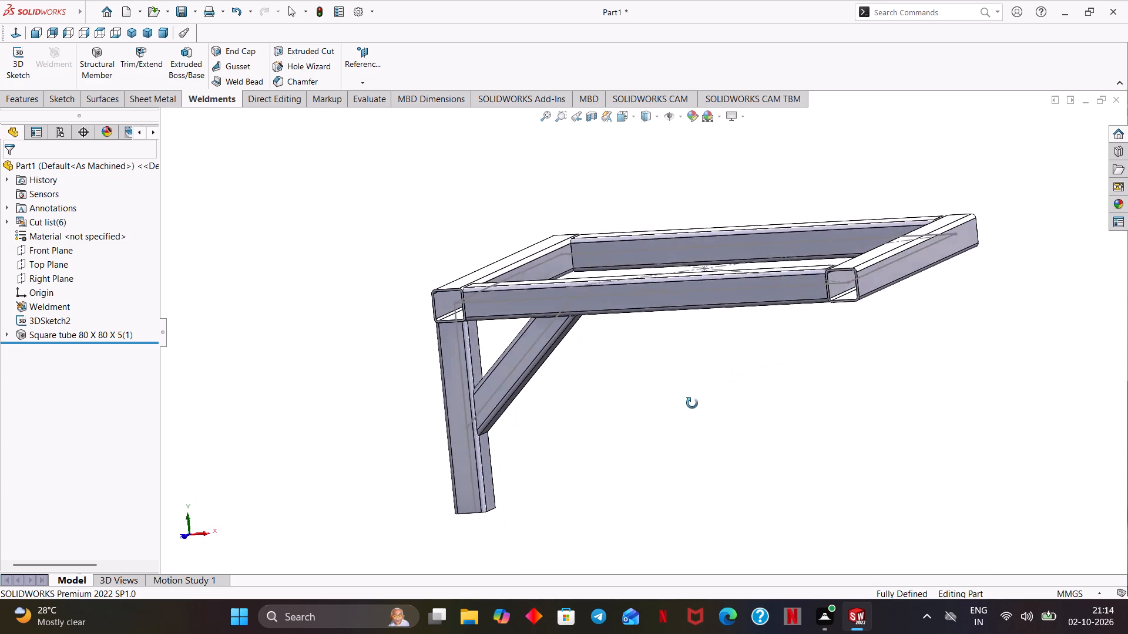
middle_click_drag(692, 403, 681, 422)
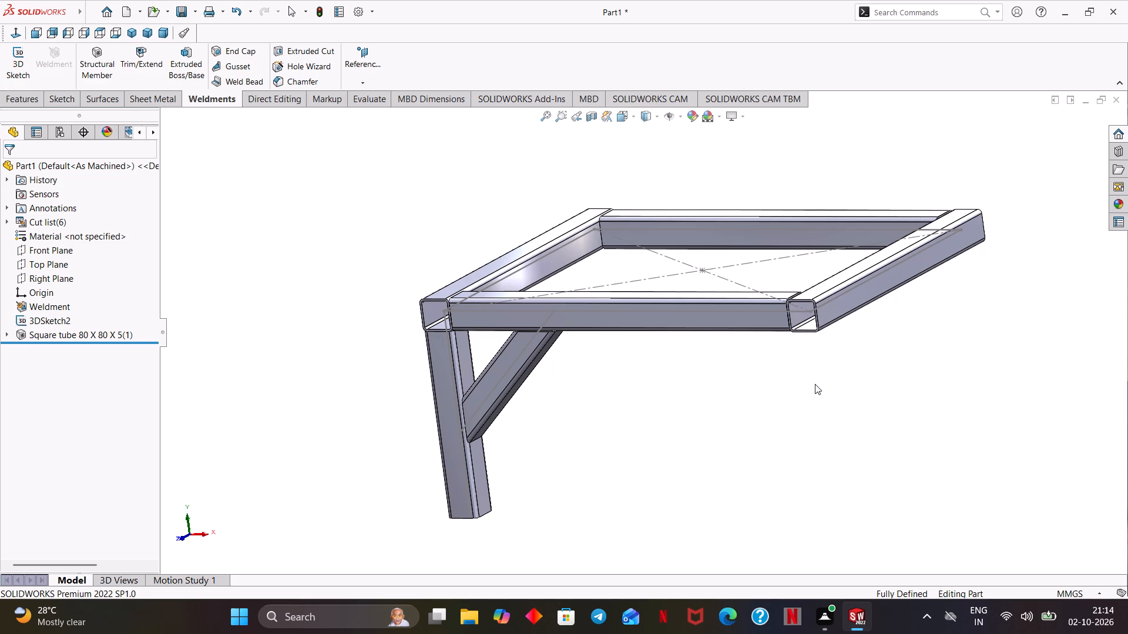
middle_click_drag(704, 394, 714, 390)
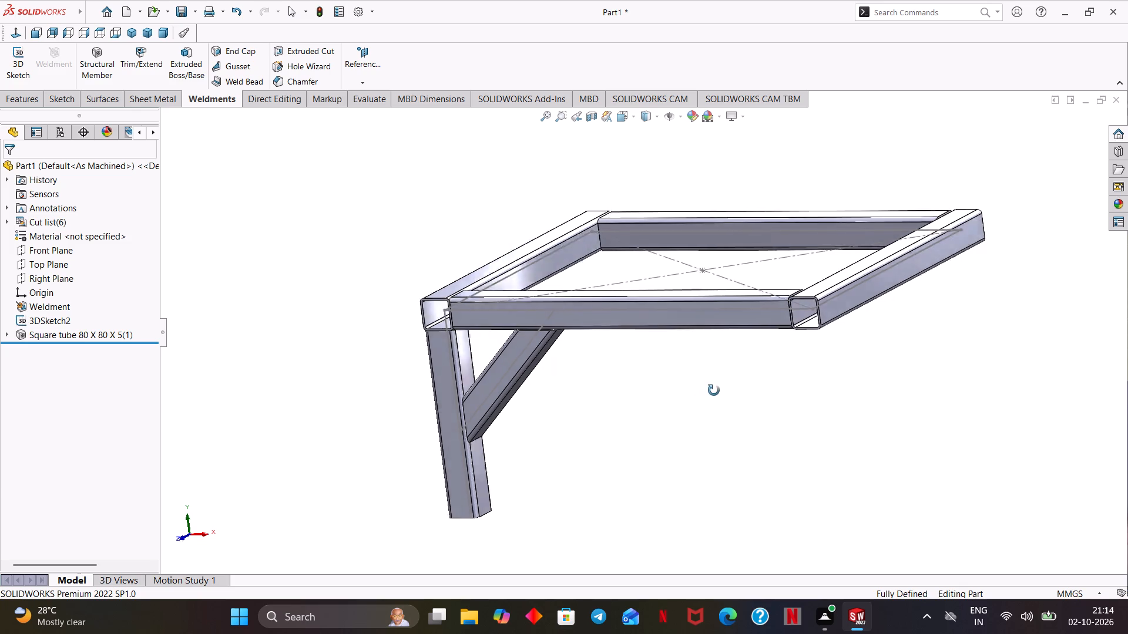
middle_click_drag(714, 390, 884, 439)
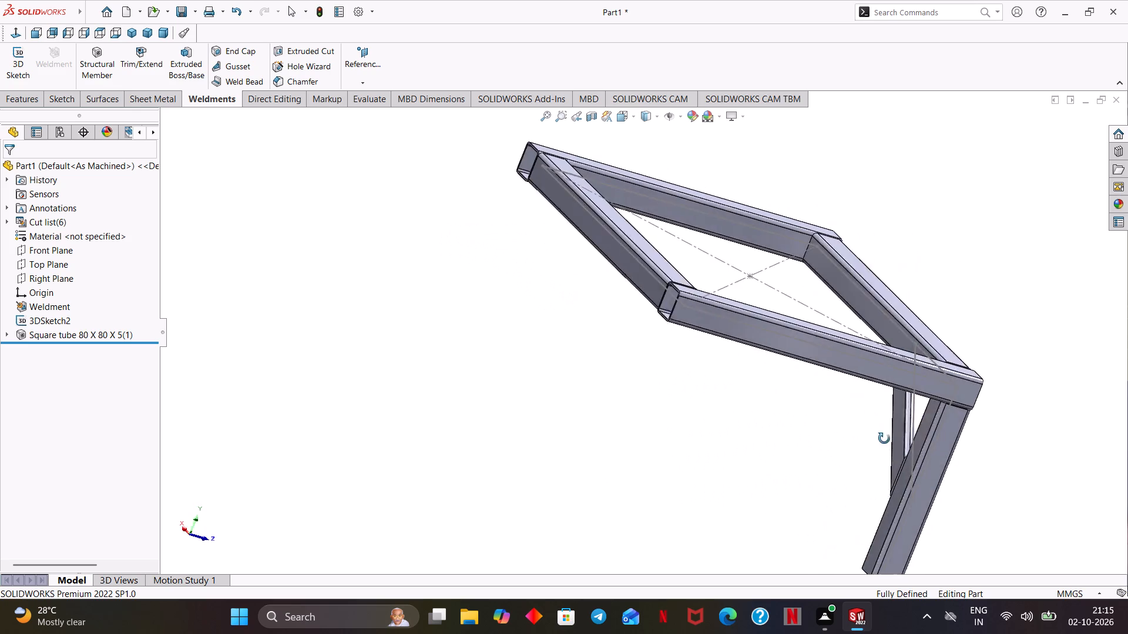
middle_click_drag(884, 439, 706, 479)
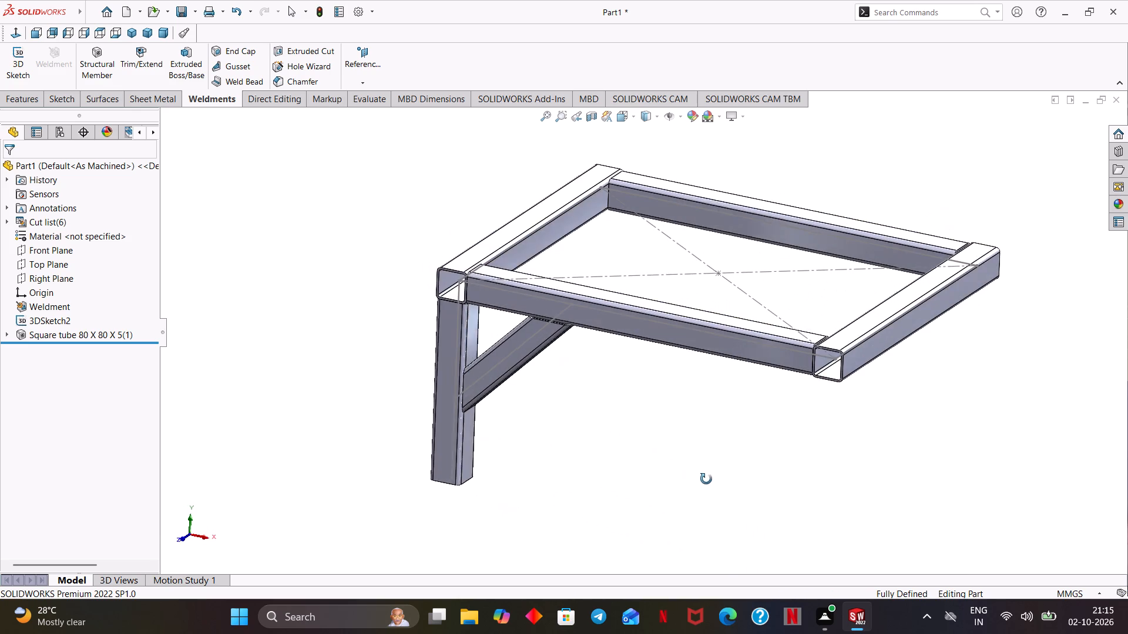
middle_click_drag(706, 479, 706, 480)
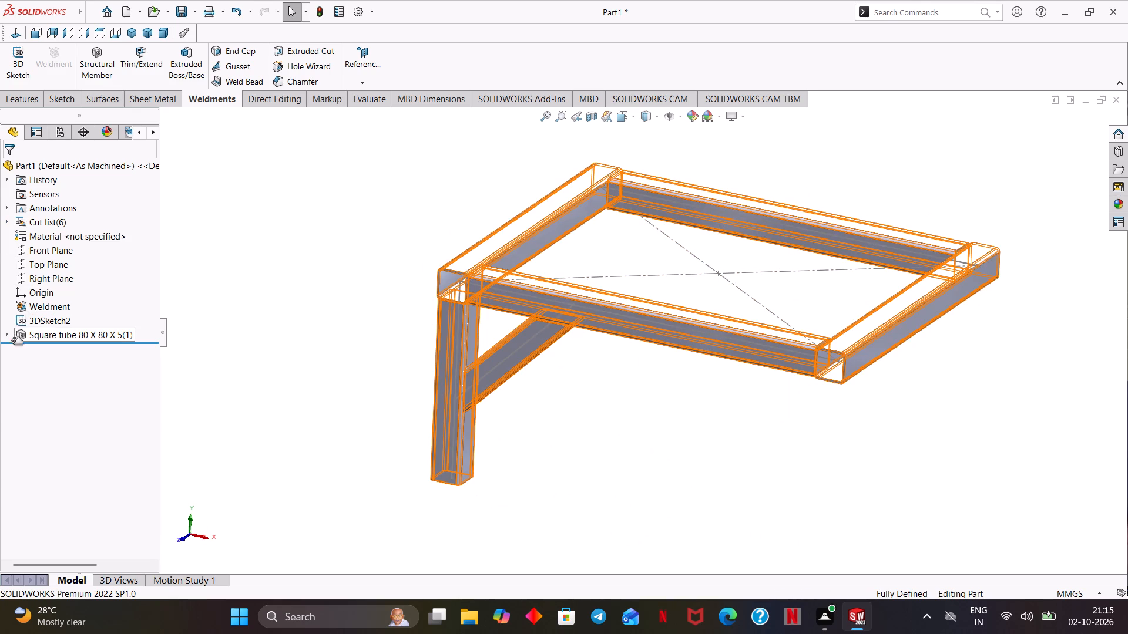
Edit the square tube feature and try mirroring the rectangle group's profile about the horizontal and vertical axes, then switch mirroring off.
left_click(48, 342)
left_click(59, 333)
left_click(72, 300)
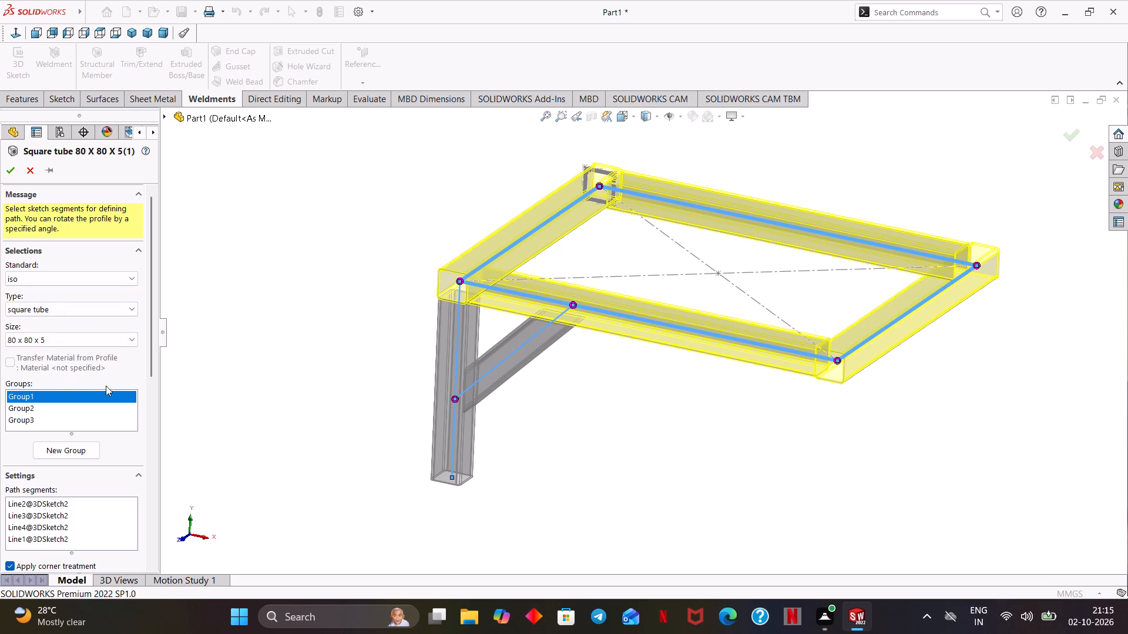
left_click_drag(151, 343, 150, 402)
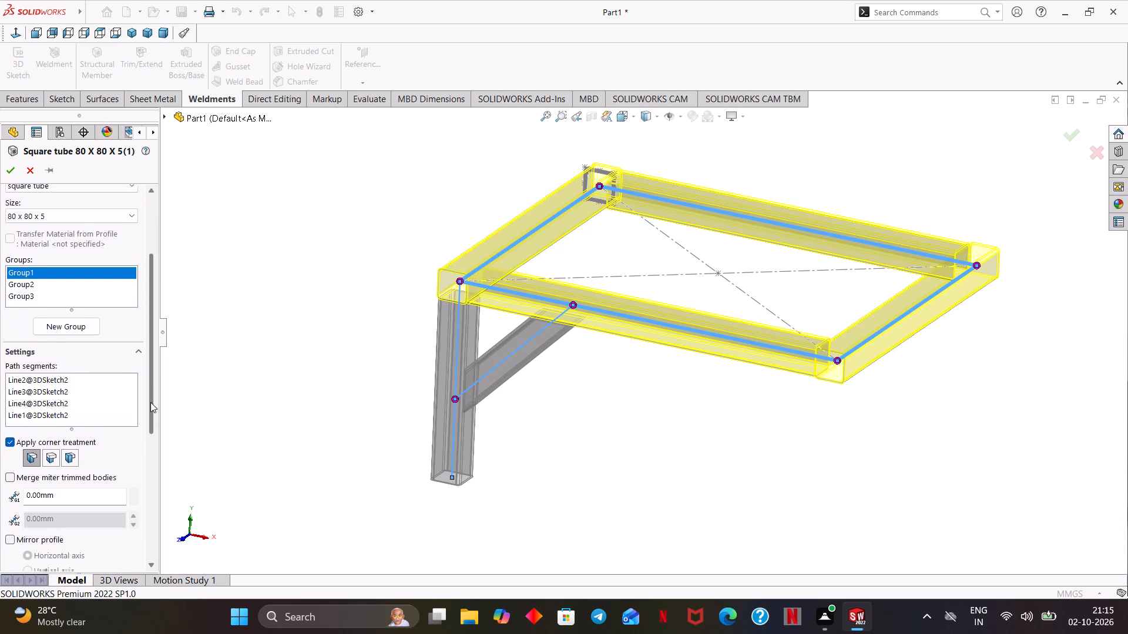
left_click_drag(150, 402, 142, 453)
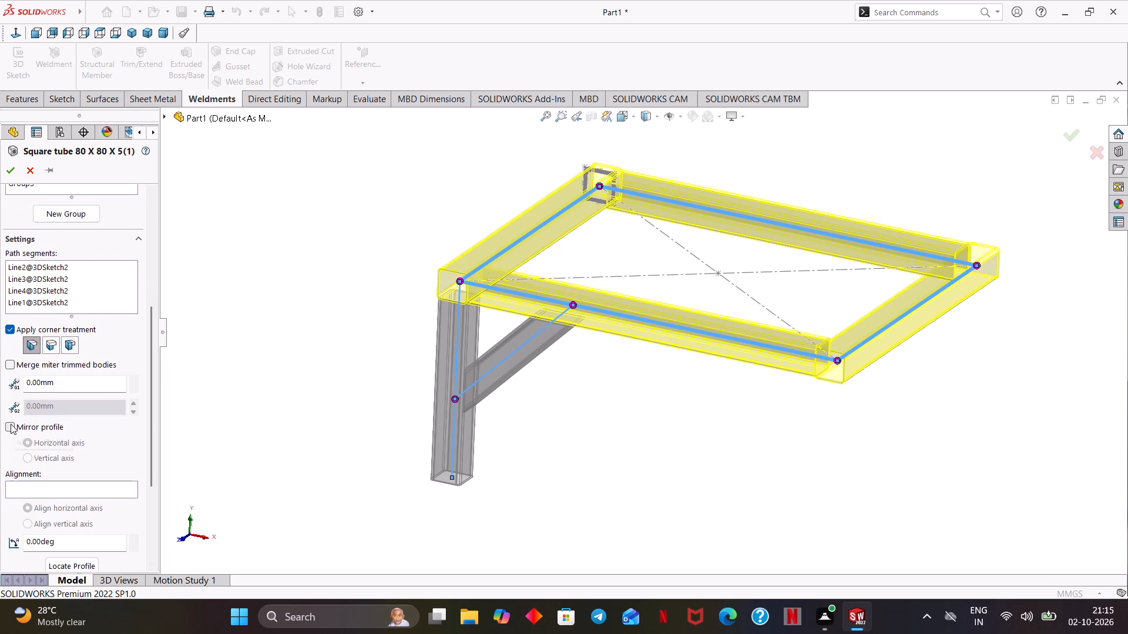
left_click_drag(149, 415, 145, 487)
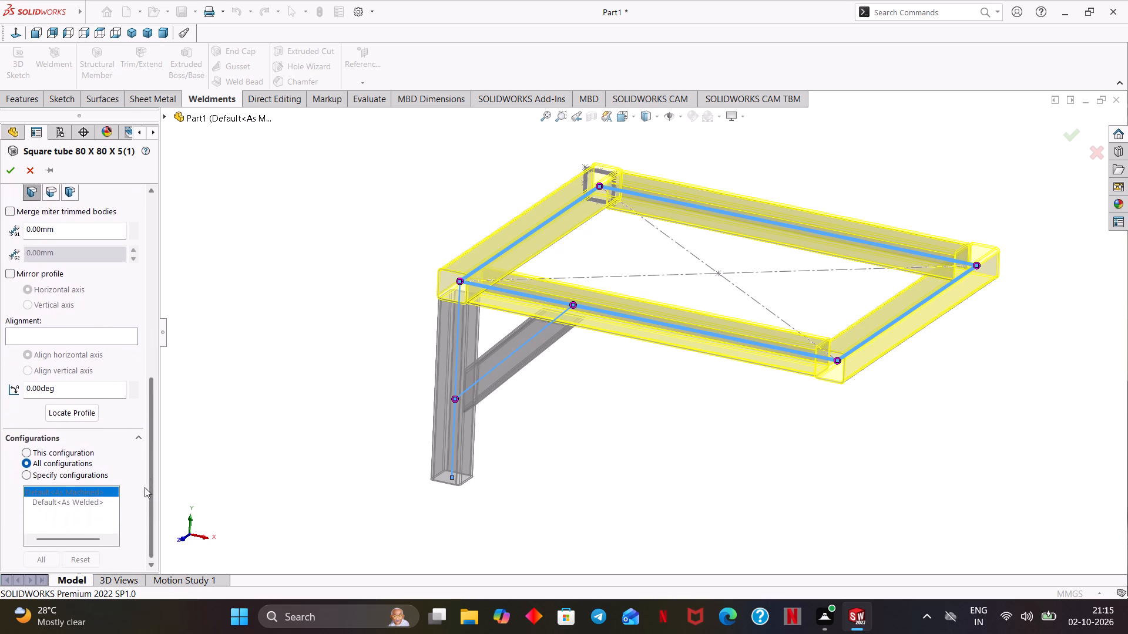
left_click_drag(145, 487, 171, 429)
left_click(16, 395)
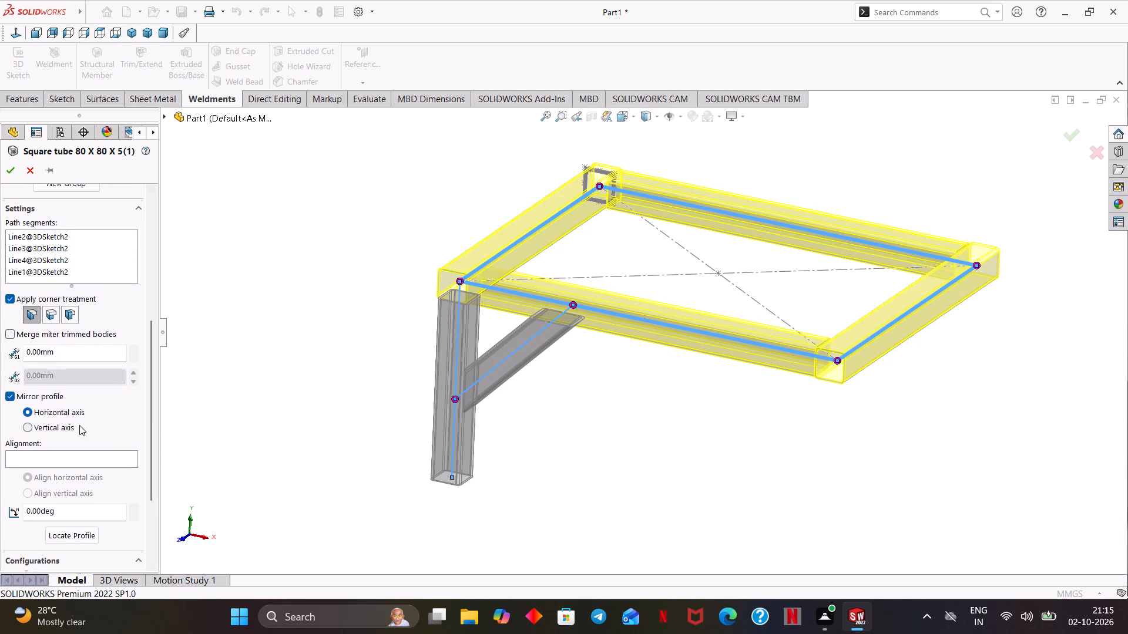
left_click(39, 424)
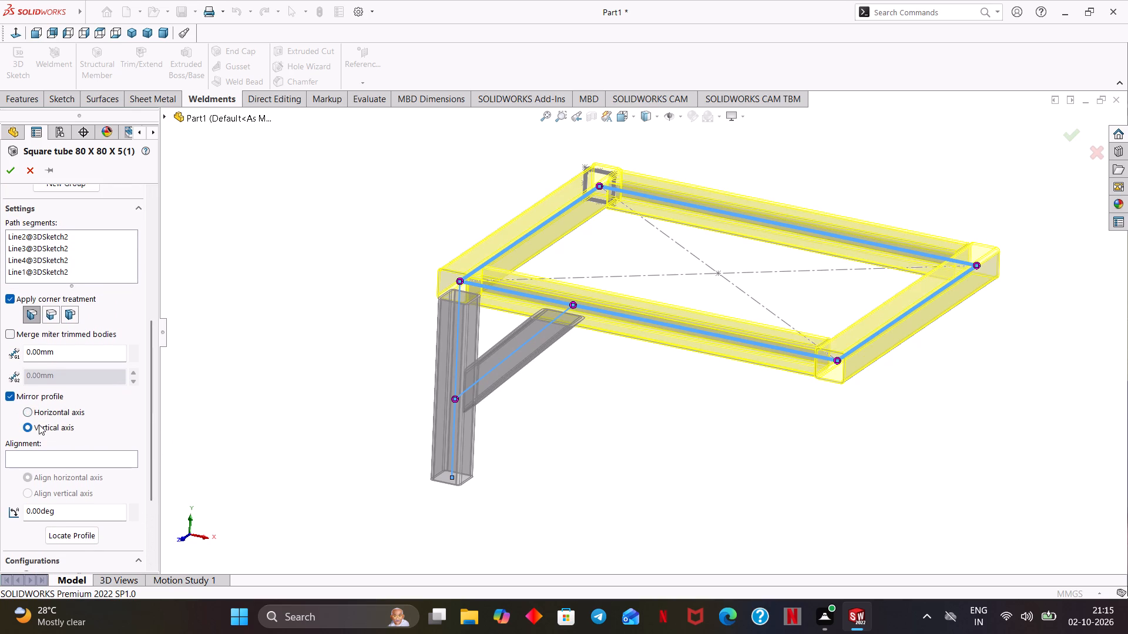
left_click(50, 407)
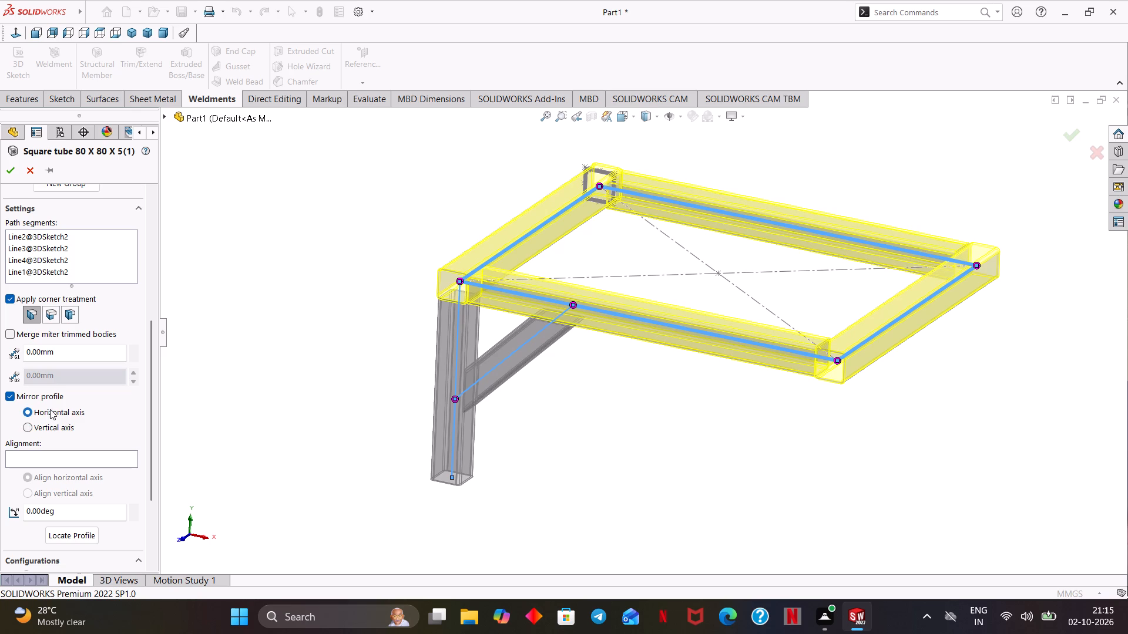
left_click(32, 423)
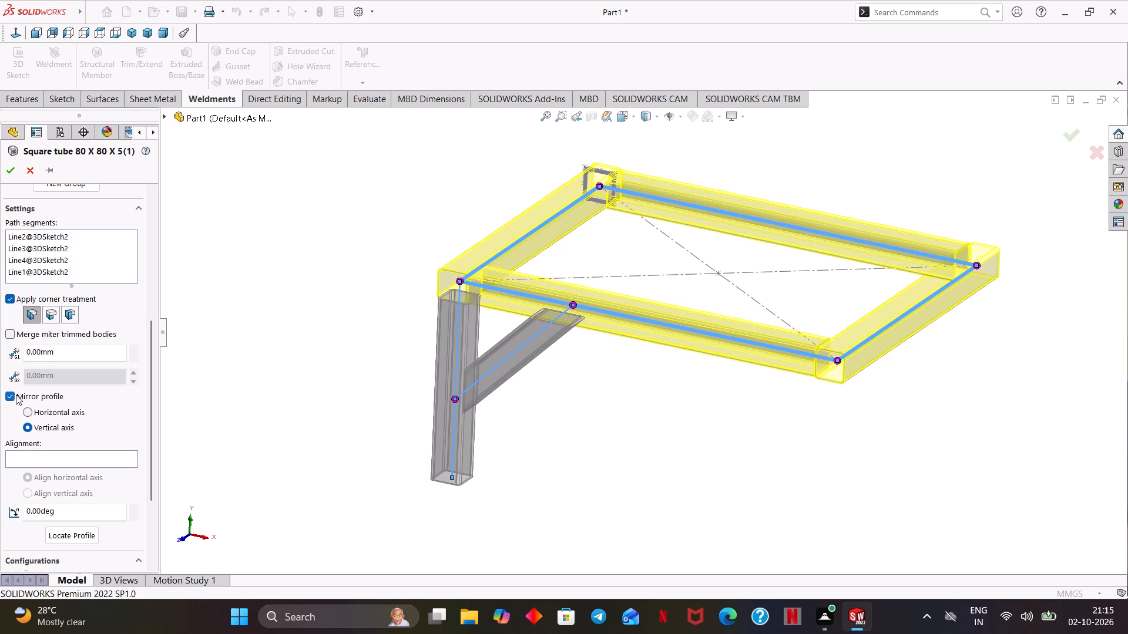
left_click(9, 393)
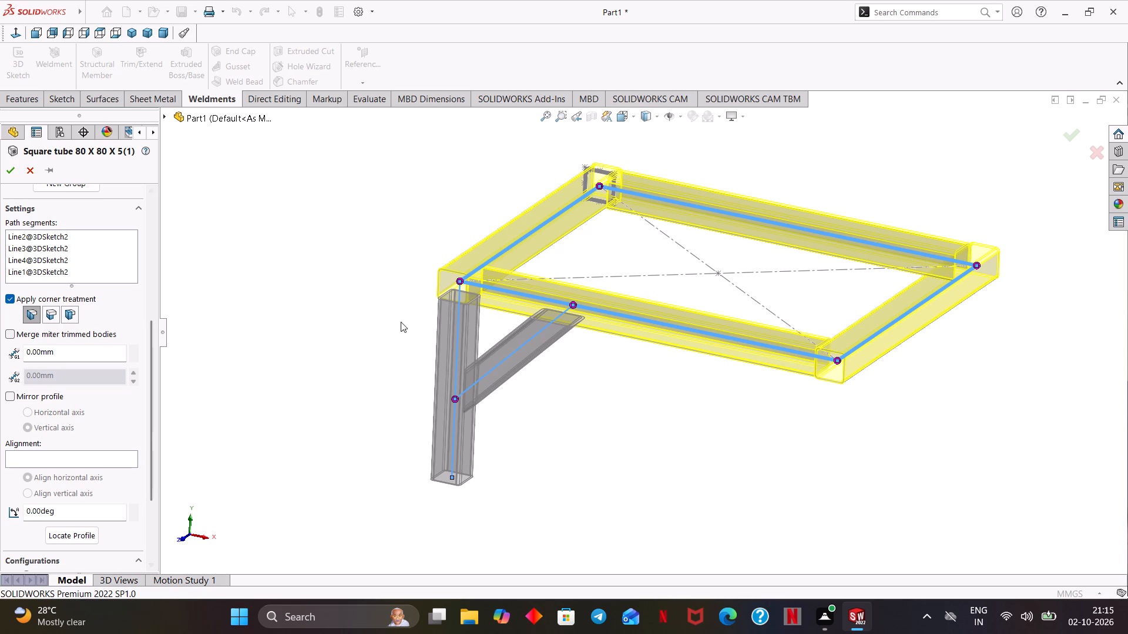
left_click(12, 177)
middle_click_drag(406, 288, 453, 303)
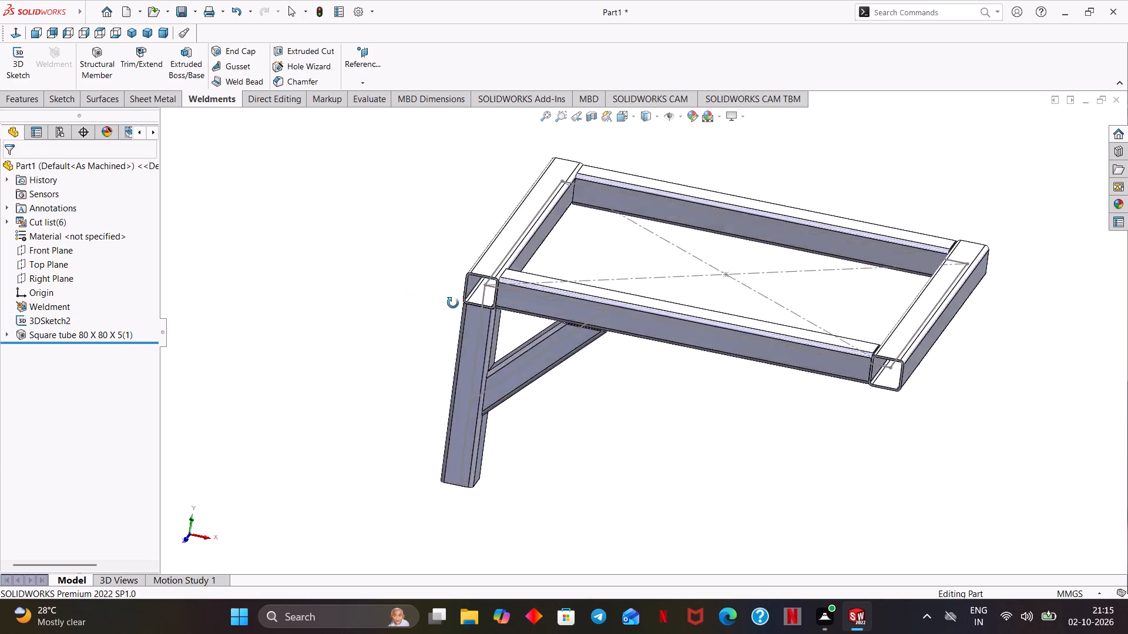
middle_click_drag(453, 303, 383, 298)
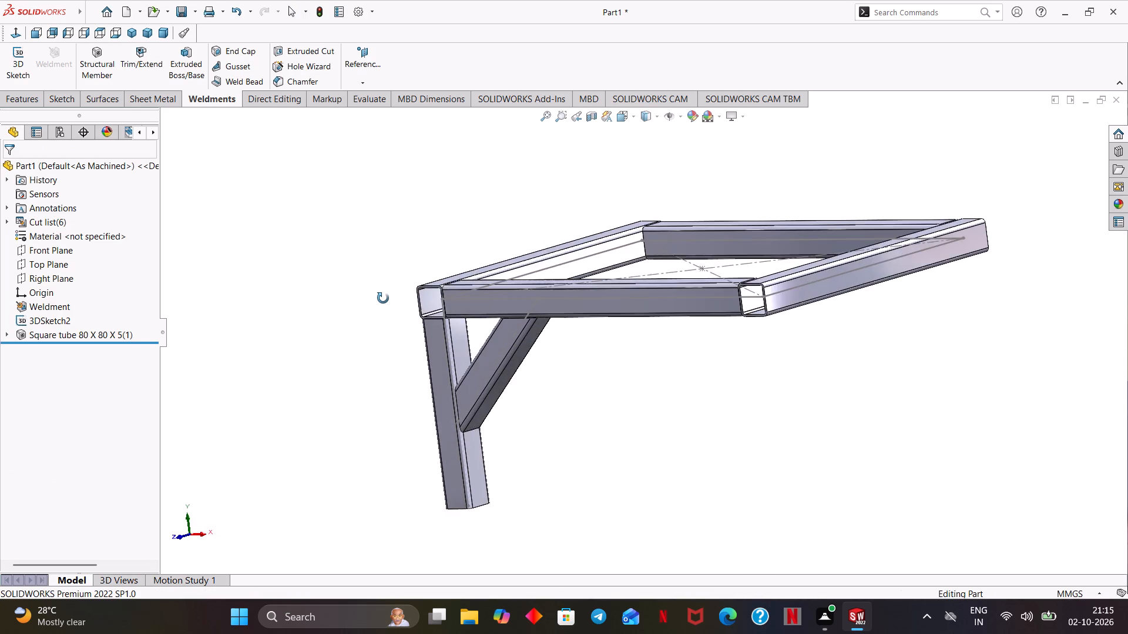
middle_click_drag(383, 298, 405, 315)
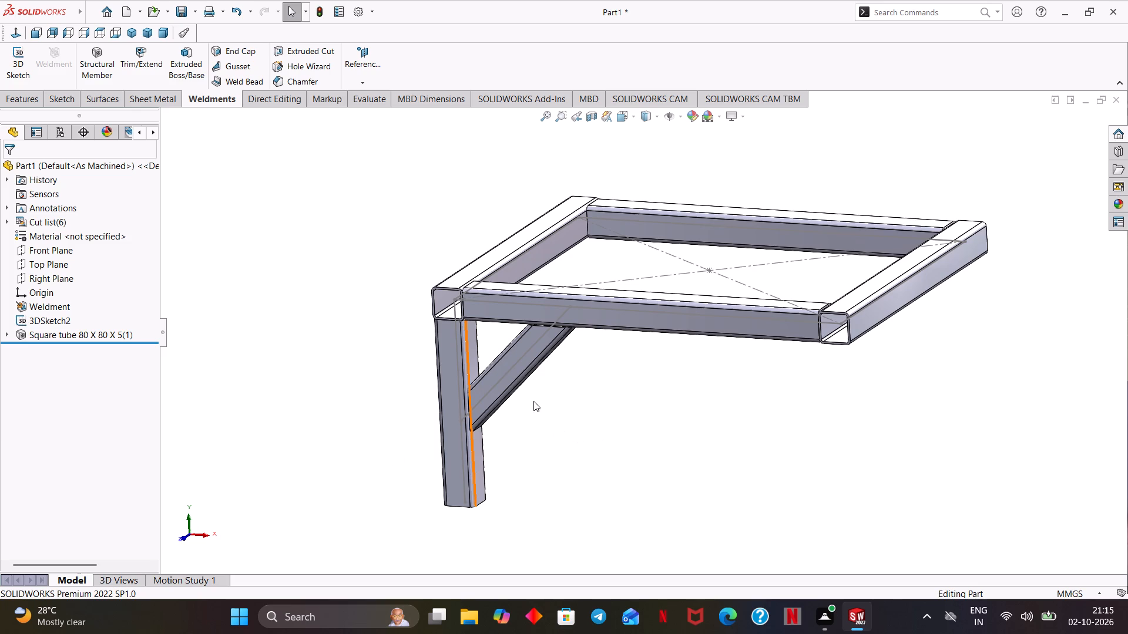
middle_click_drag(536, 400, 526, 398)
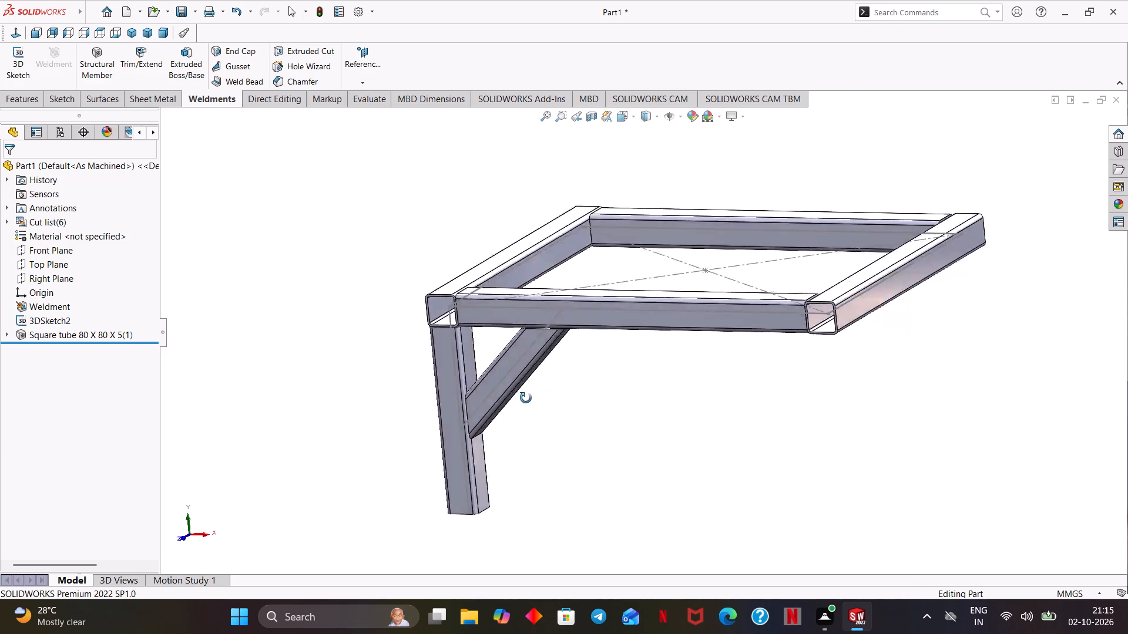
Start a new sketch on the open bottom end face of the leg tube.
middle_click_drag(526, 398, 518, 396)
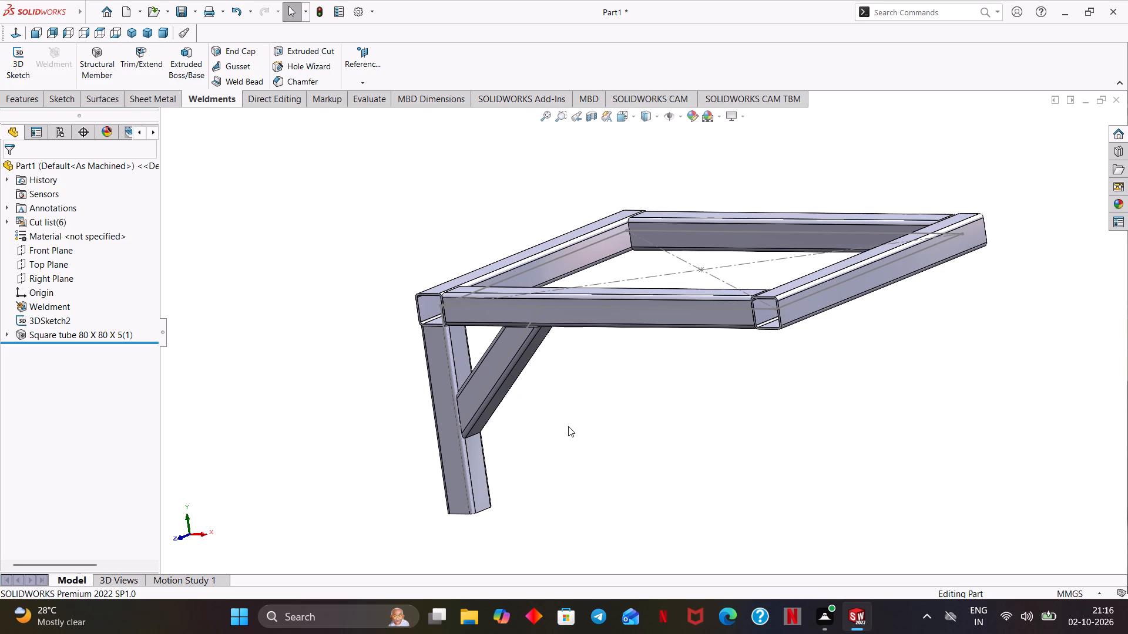
middle_click_drag(570, 451, 581, 347)
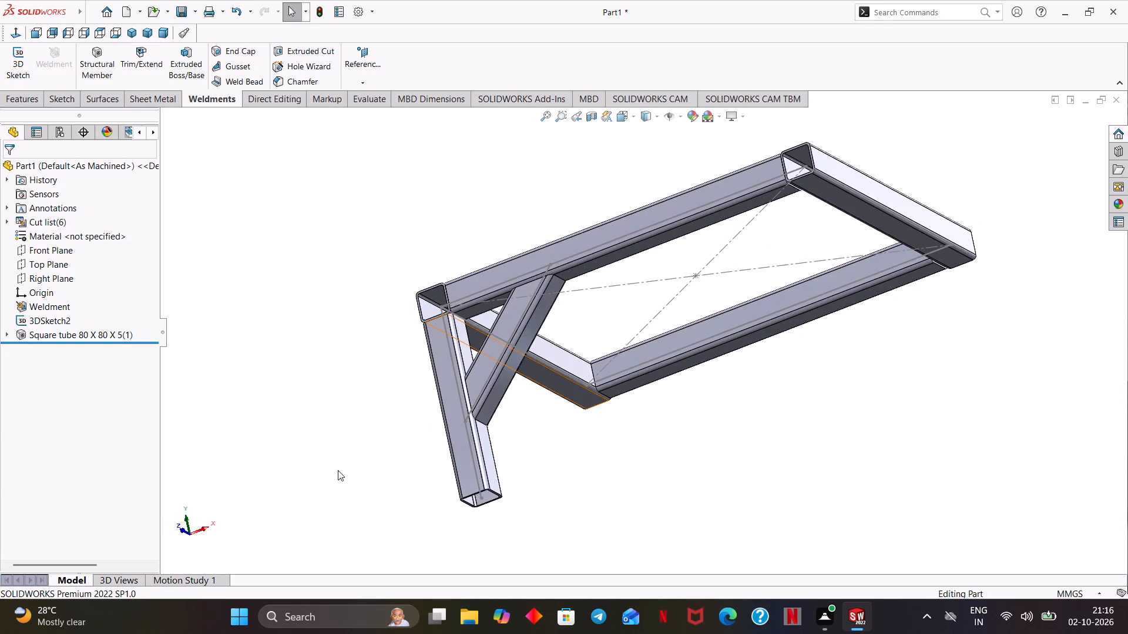
middle_click_drag(344, 434, 377, 266)
middle_click_drag(486, 360, 450, 340)
scroll(449, 335, "down", 2)
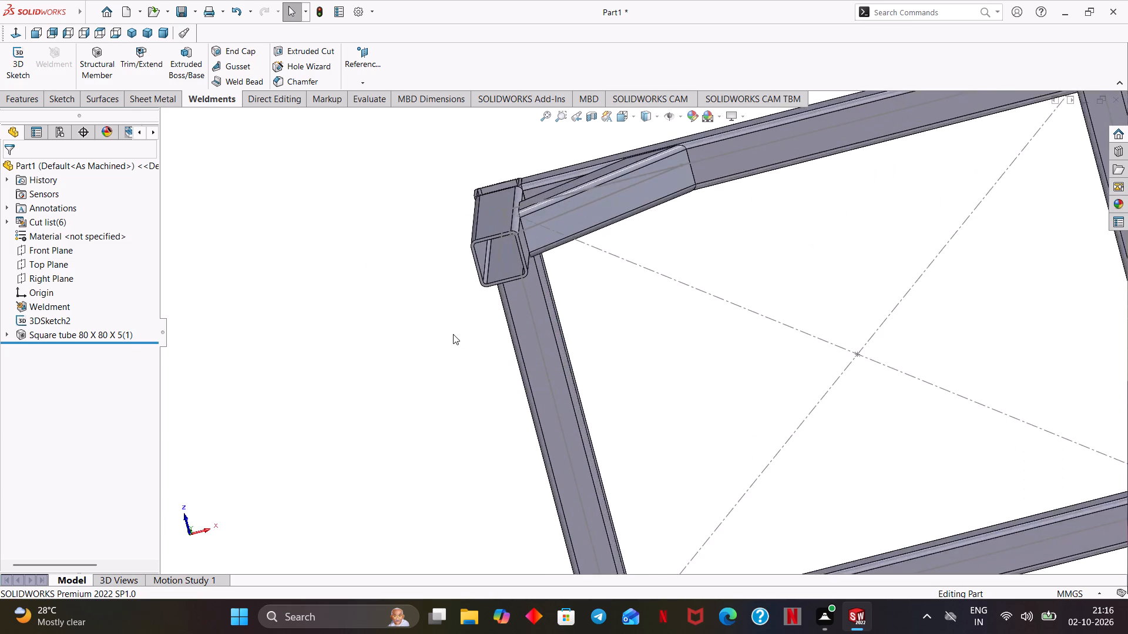
scroll(453, 334, "down", 2)
middle_click_drag(478, 323, 482, 304)
scroll(599, 190, "down", 6)
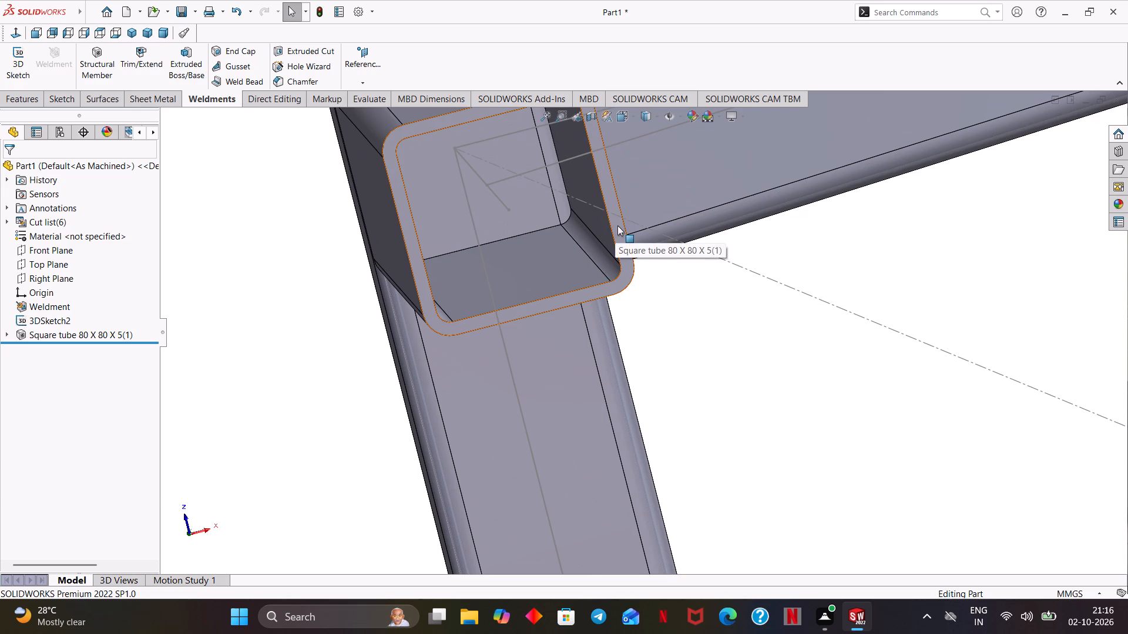
left_click(617, 225)
left_click(671, 193)
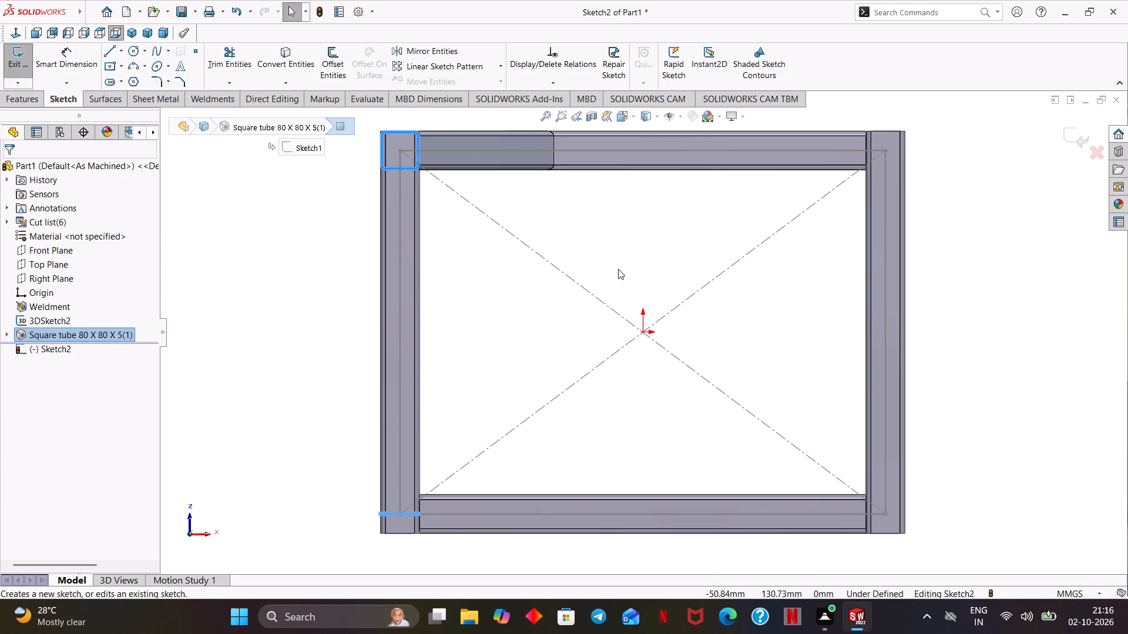
left_click(324, 188)
Draw a diagonal centerline across the leg's end, joining two opposite inner corners of the tube profile.
middle_click_drag(630, 265, 628, 312, "ctrl")
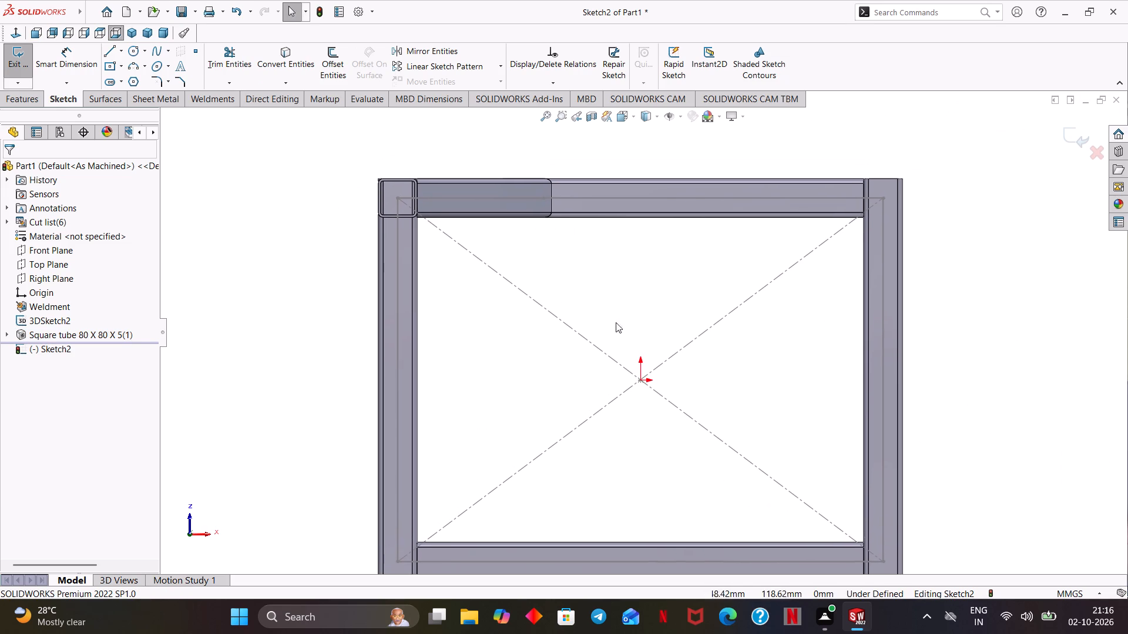
scroll(602, 322, "down", 1)
middle_click_drag(574, 305, 658, 363, "ctrl")
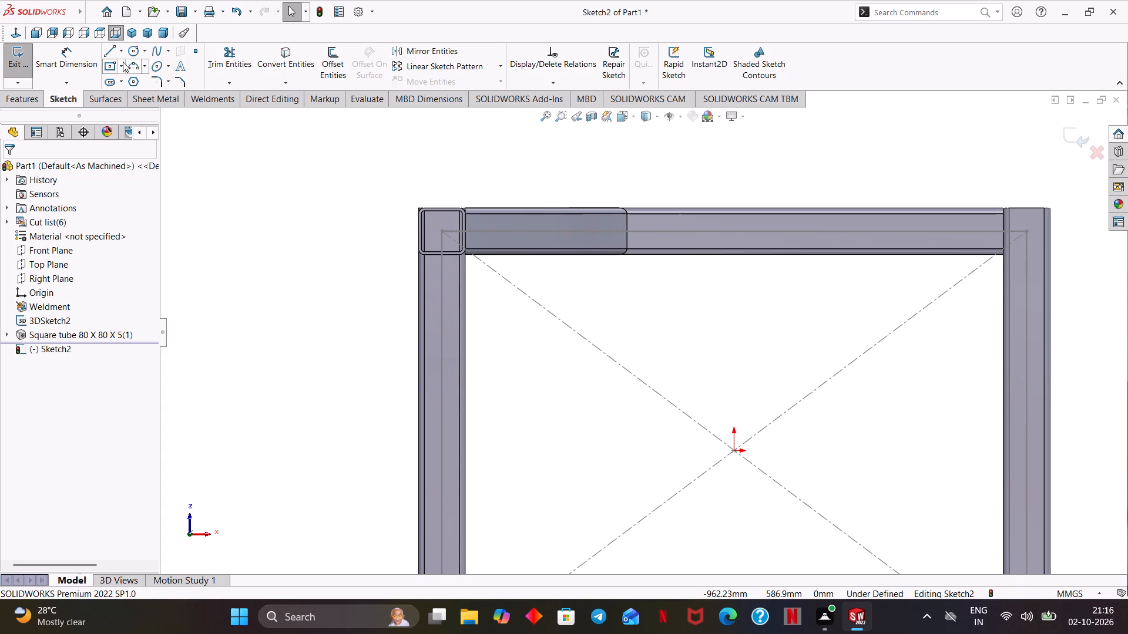
left_click(126, 51)
left_click(119, 55)
left_click(119, 78)
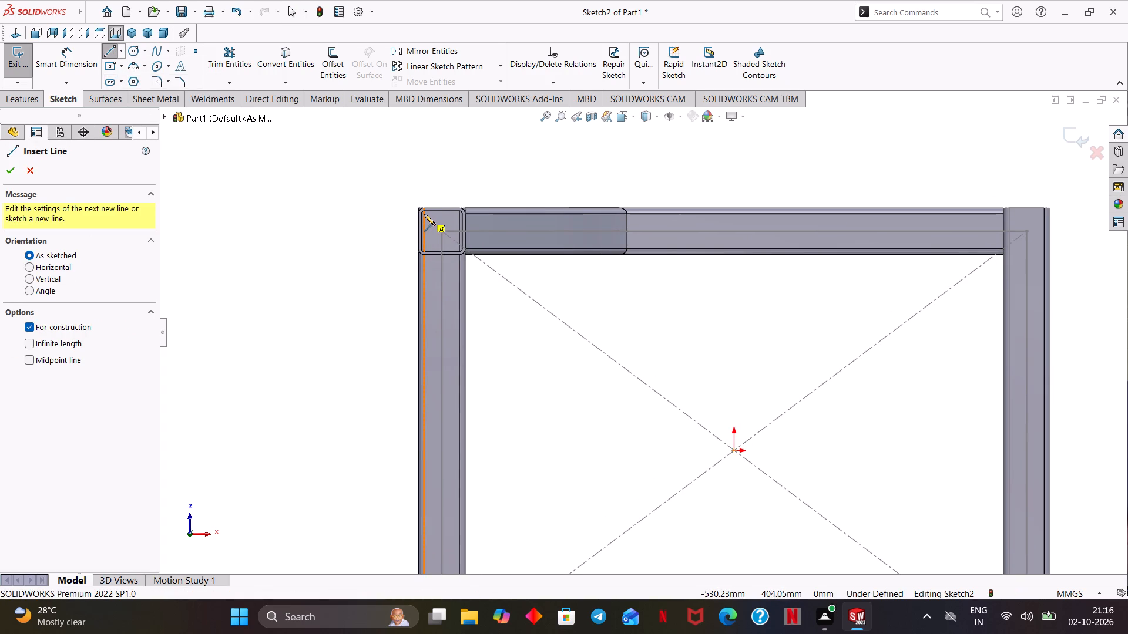
scroll(421, 211, "down", 5)
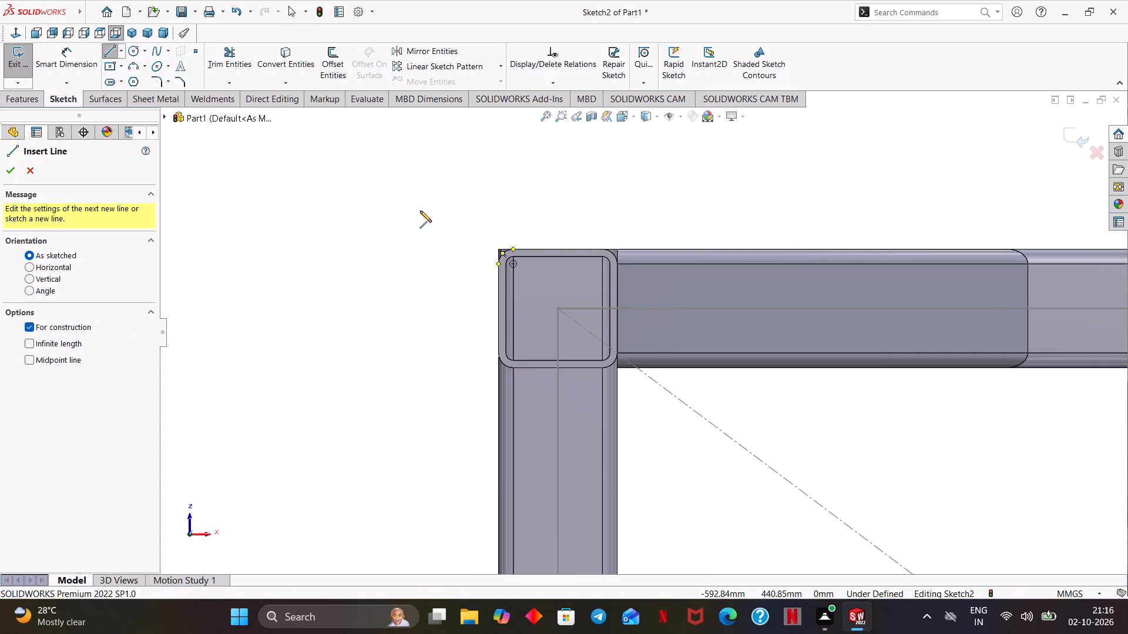
scroll(555, 297, "down", 2)
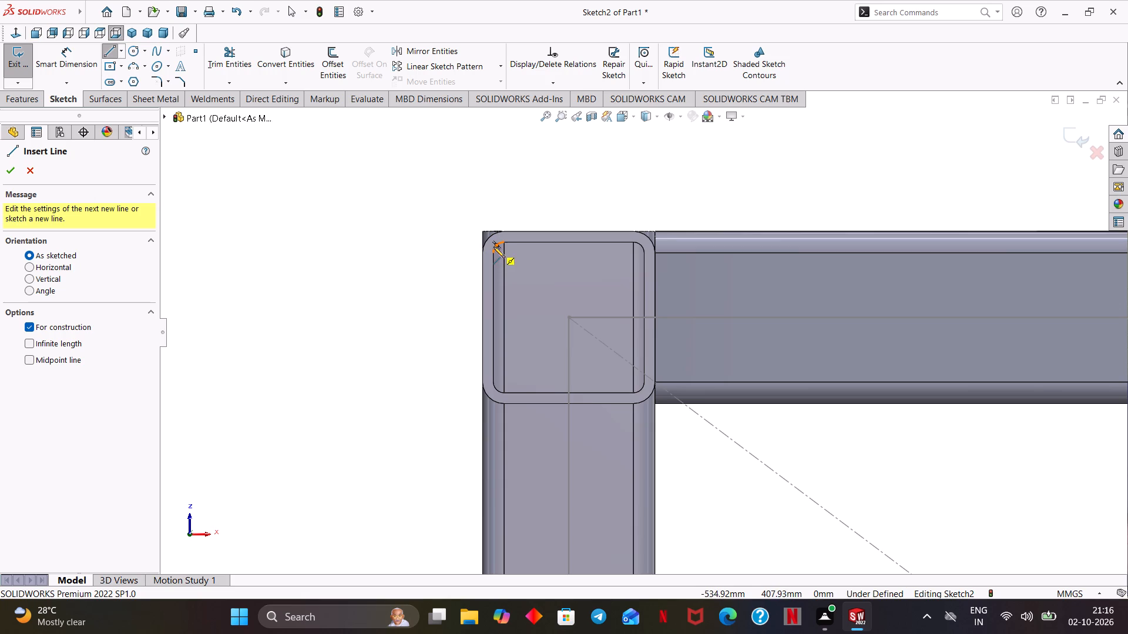
left_click(495, 244)
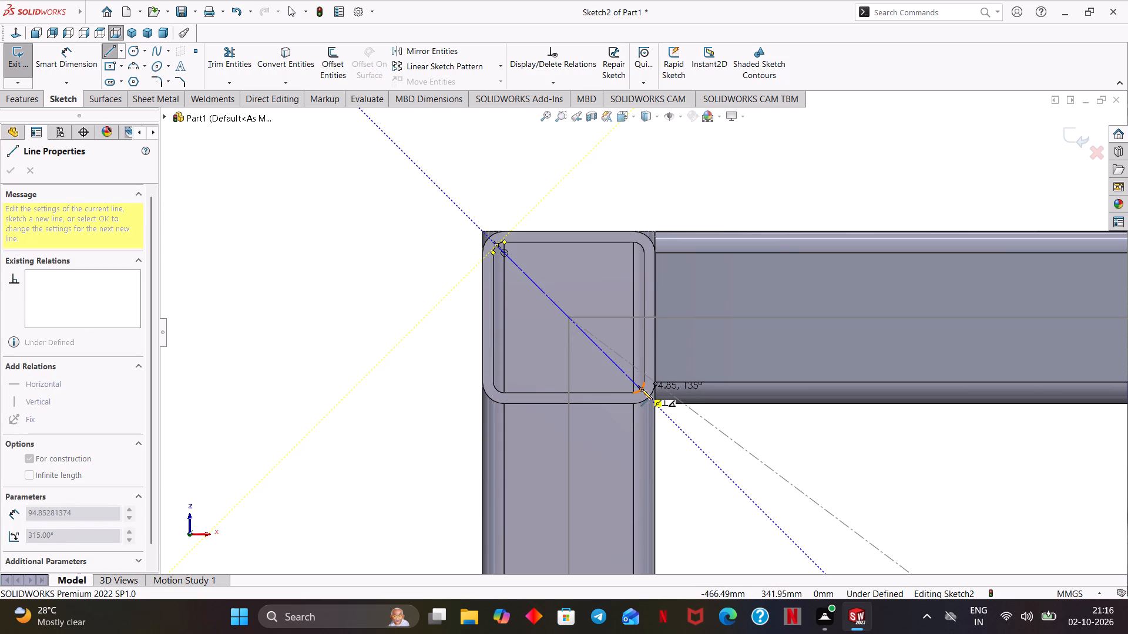
left_click(641, 389)
right_click(719, 166)
left_click(757, 174)
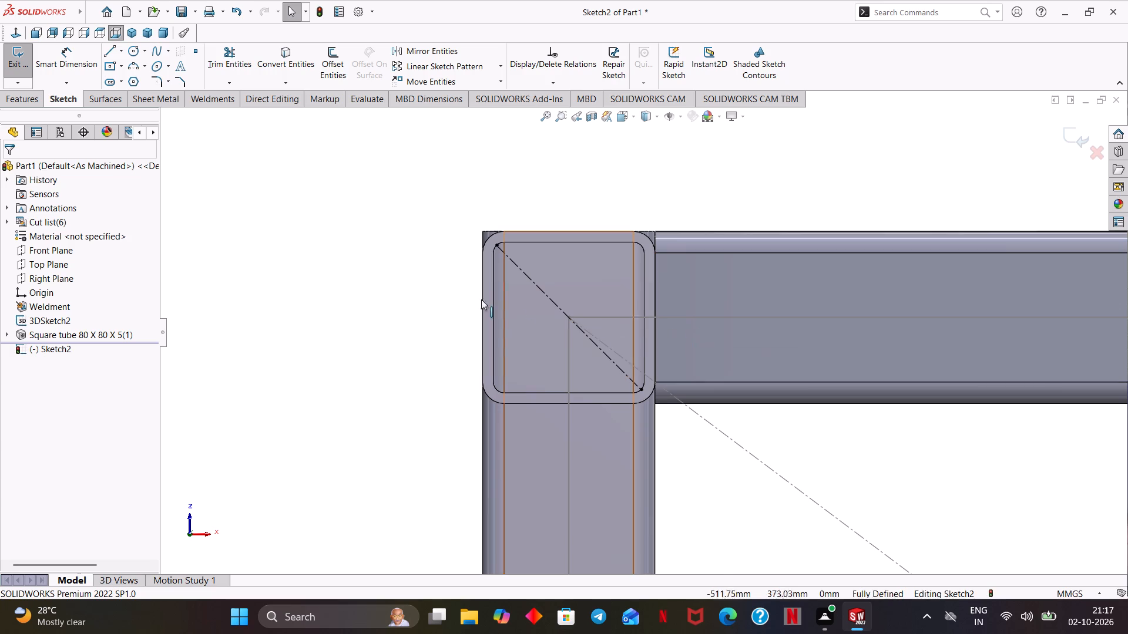
Sketch a center rectangle about 120 by 136 mm around the tube end, centred on the diagonal centerline's midpoint.
left_click(124, 66)
left_click(124, 95)
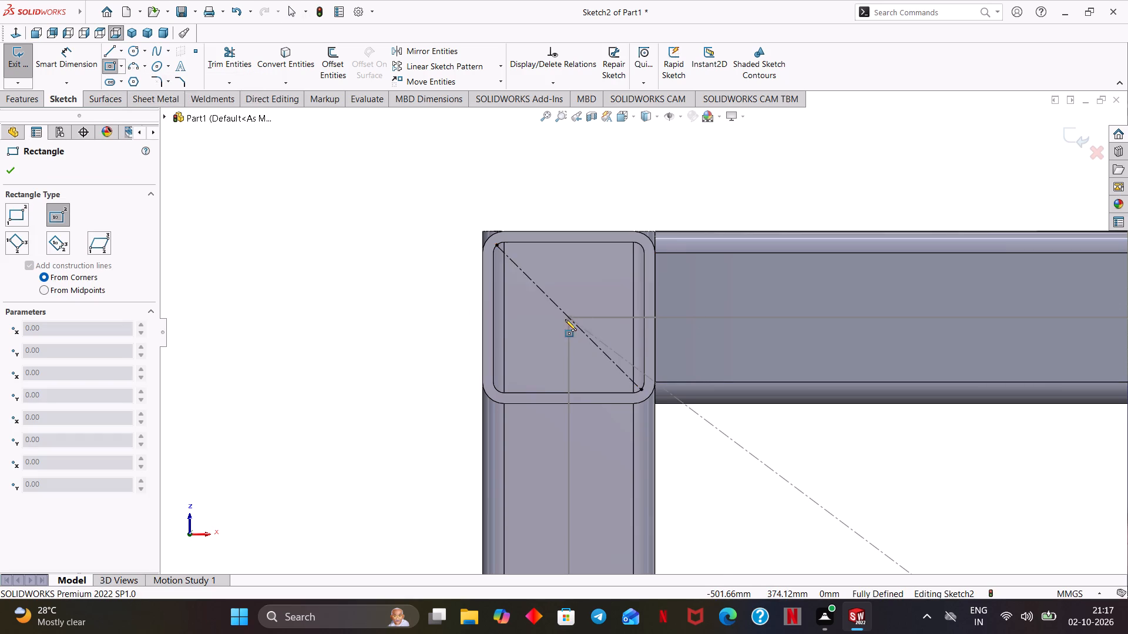
left_click(568, 318)
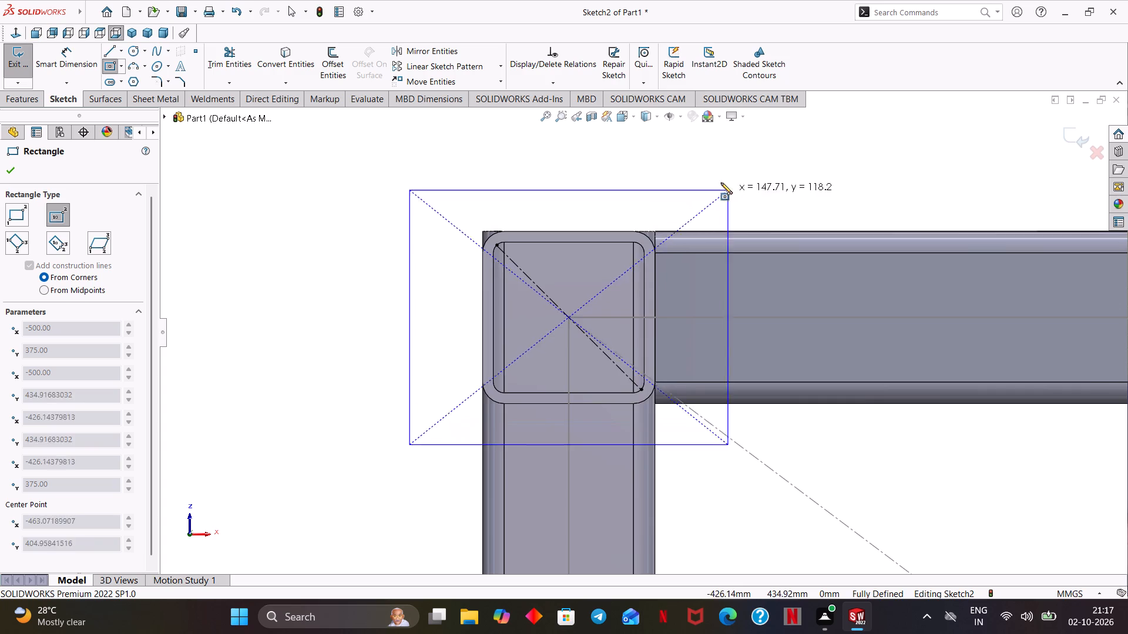
left_click(698, 171)
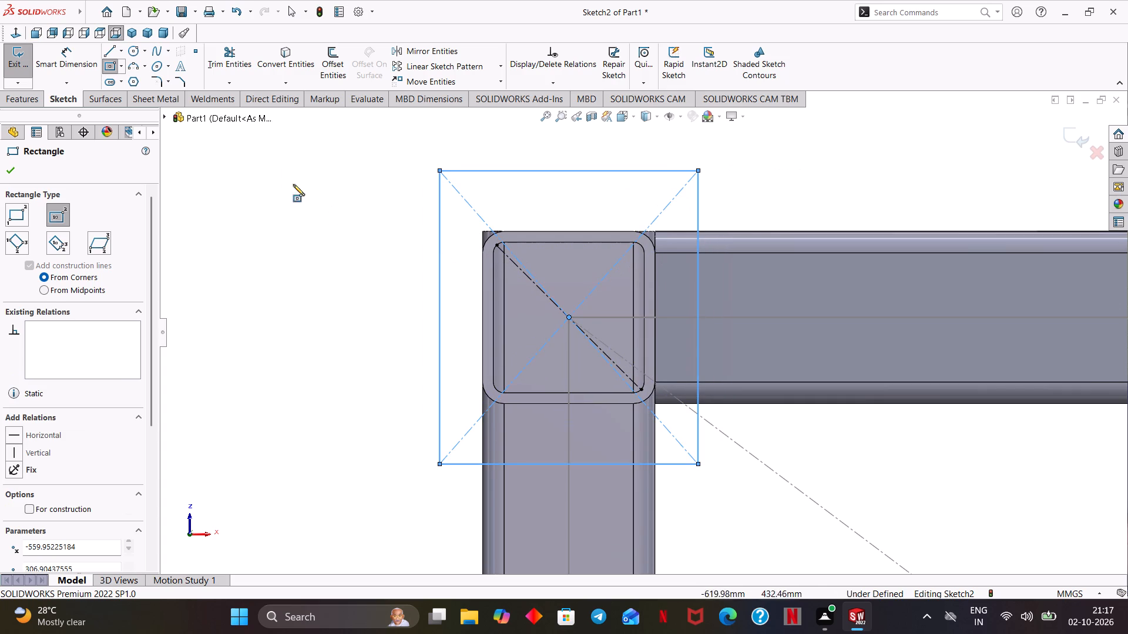
right_click(211, 151)
left_click(249, 160)
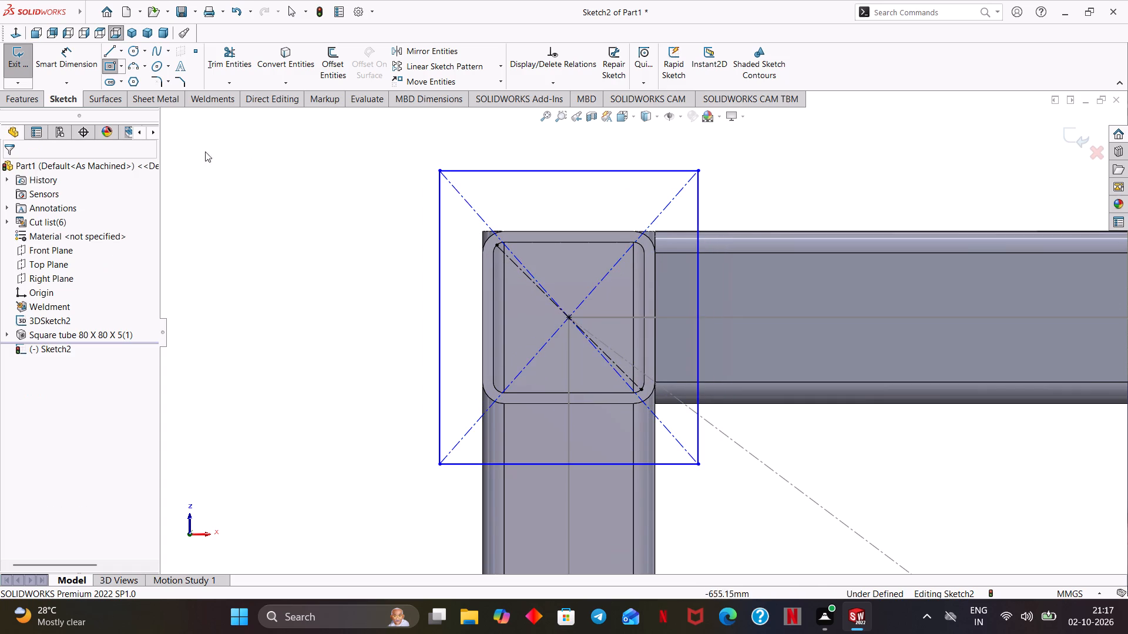
Dimension the rectangle's height and width to 120 mm each.
left_click(72, 65)
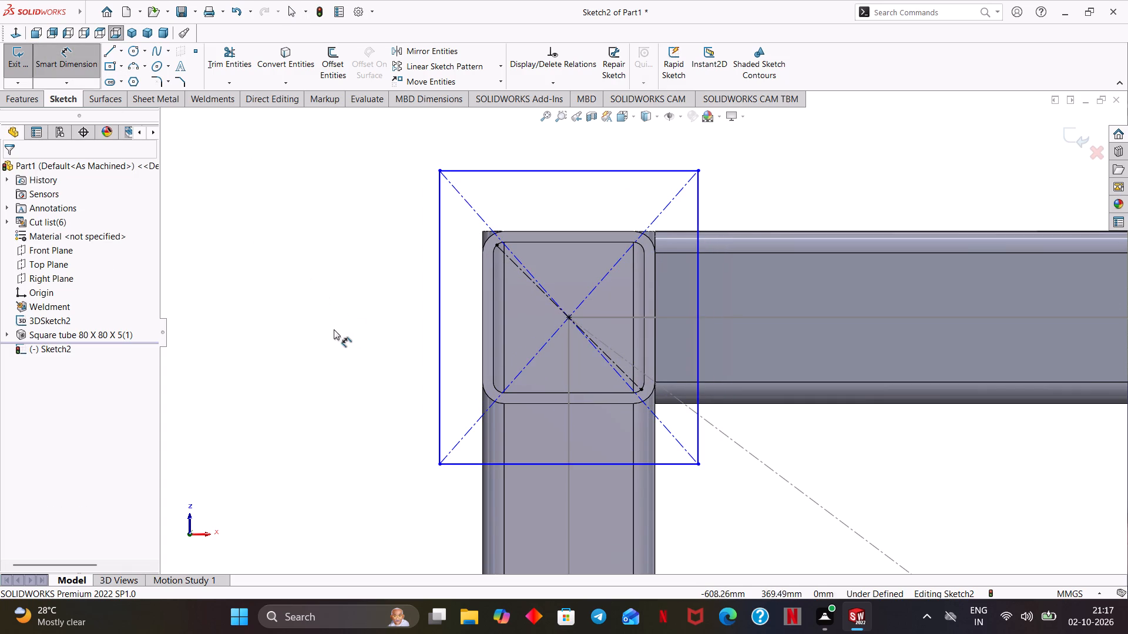
left_click(438, 291)
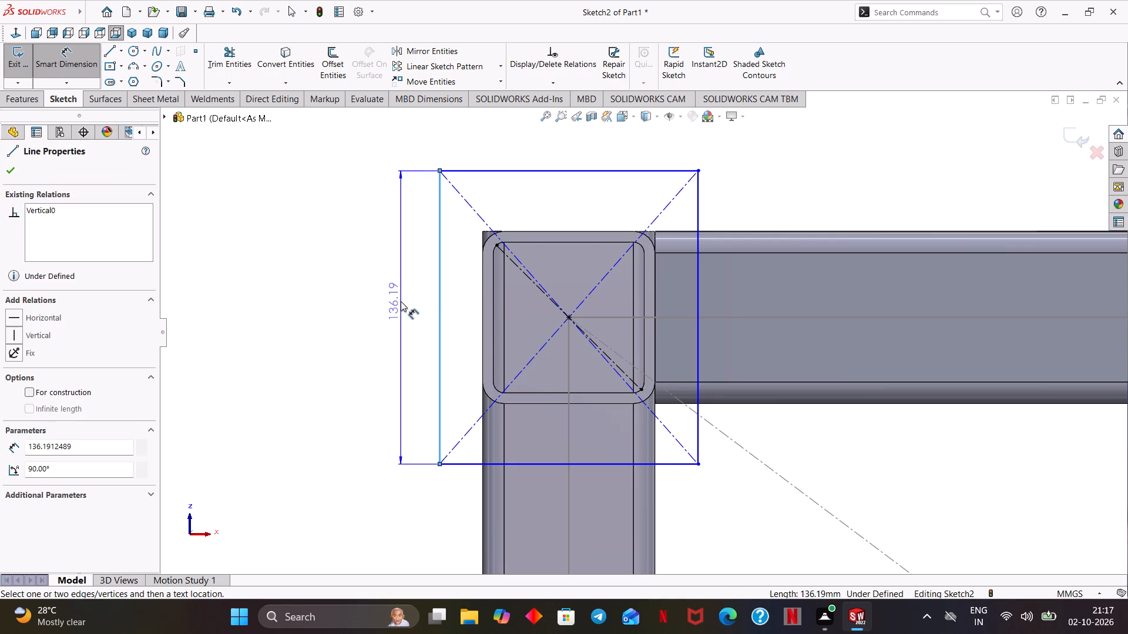
left_click(401, 301)
type("120")
key("Return")
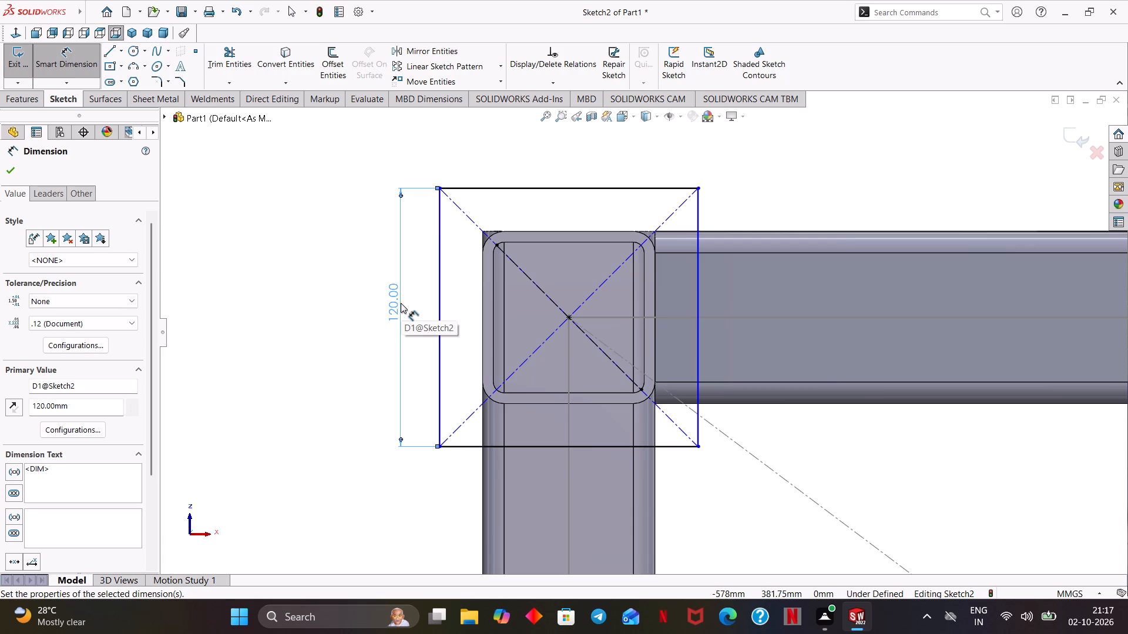
left_click(582, 448)
left_click(579, 473)
type("120")
key("Return")
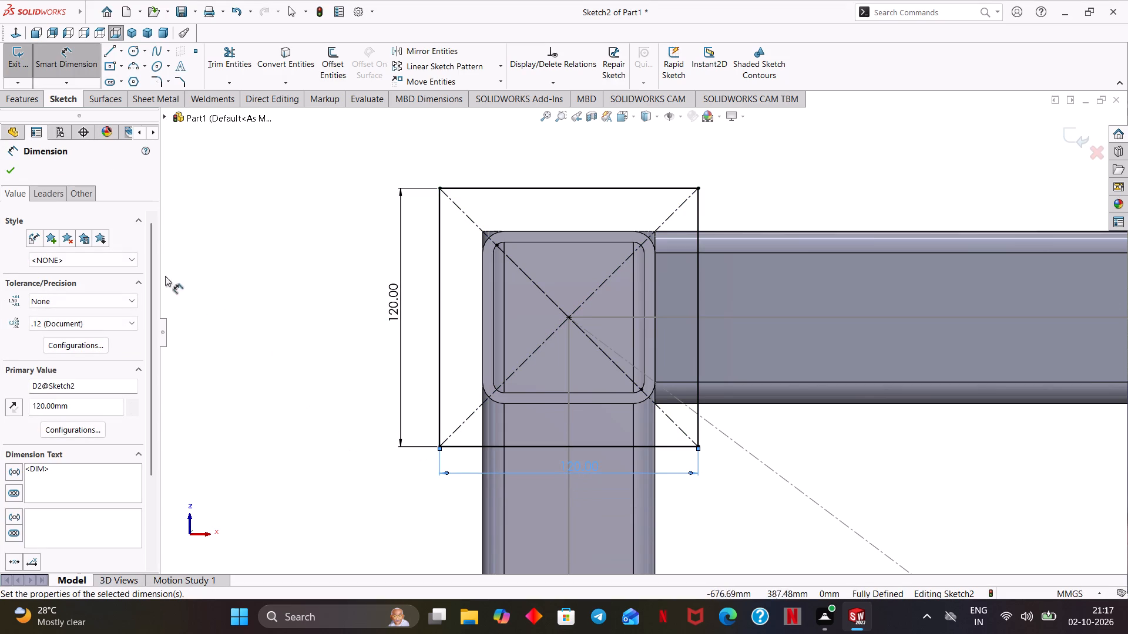
left_click(13, 172)
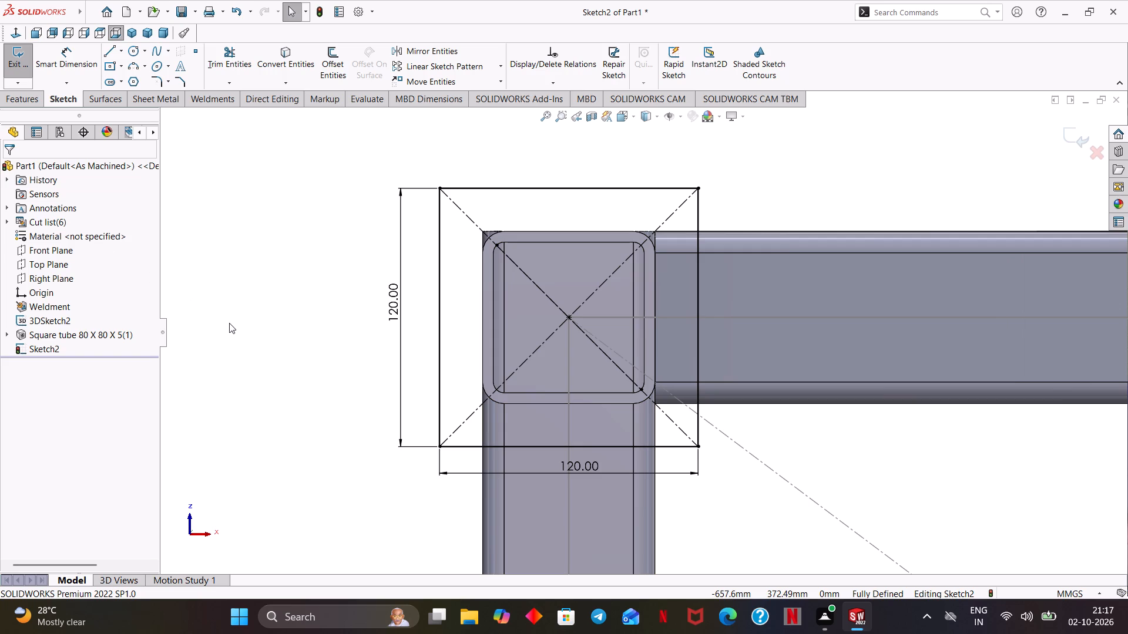
Fillet all four corners of the base plate rectangle with a 10 mm radius.
left_click(160, 81)
left_click_drag(747, 143, 654, 301)
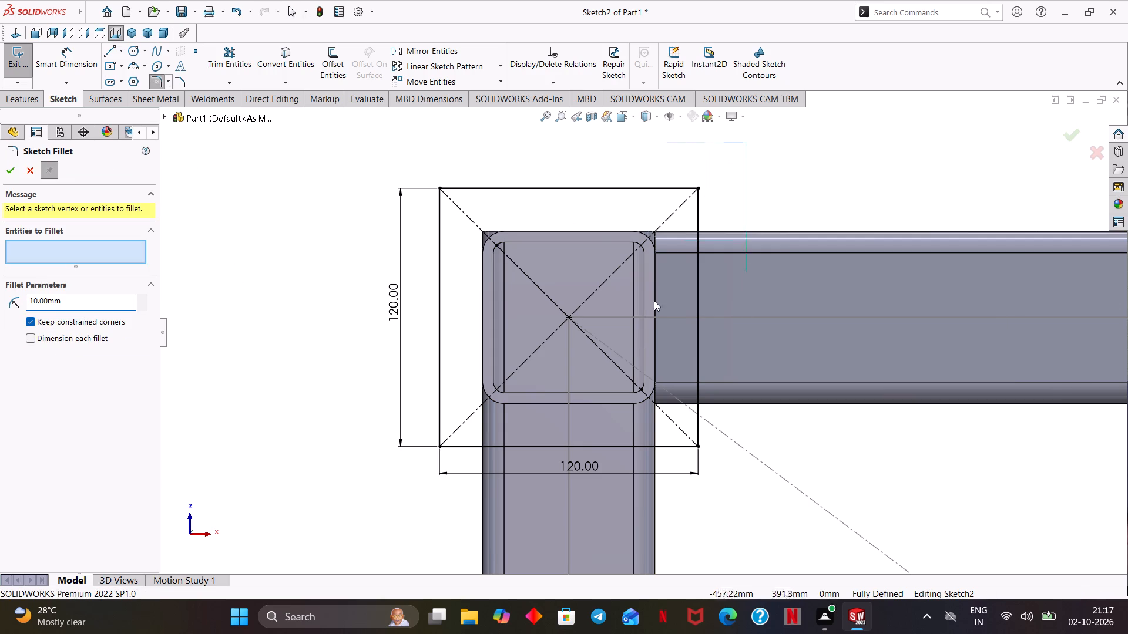
left_click_drag(654, 301, 344, 475)
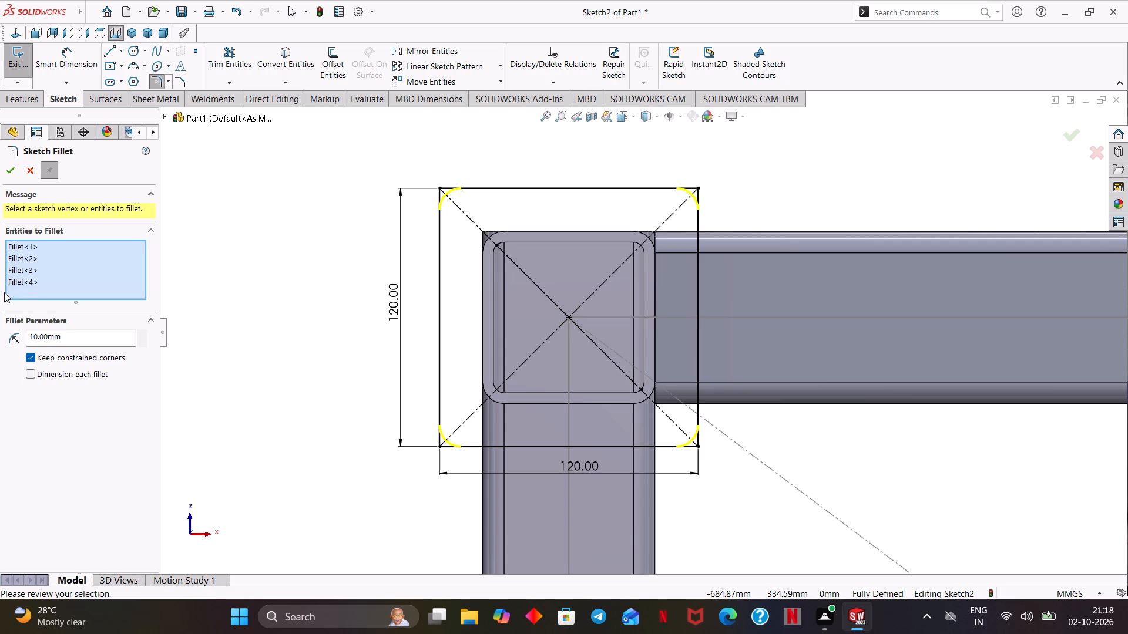
left_click(10, 173)
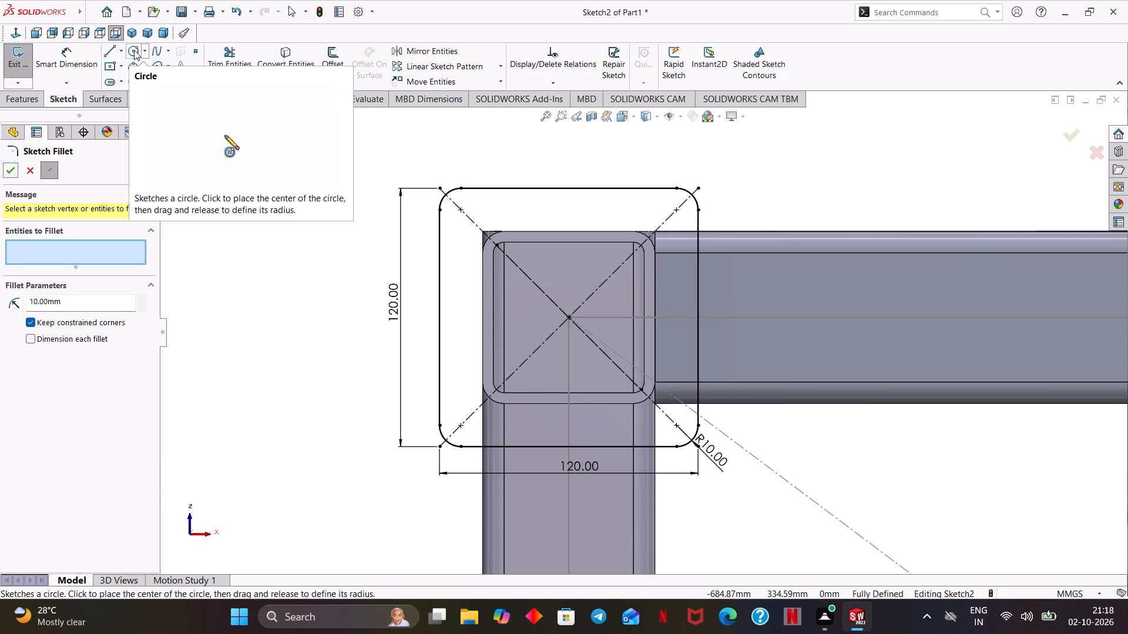
left_click(8, 171)
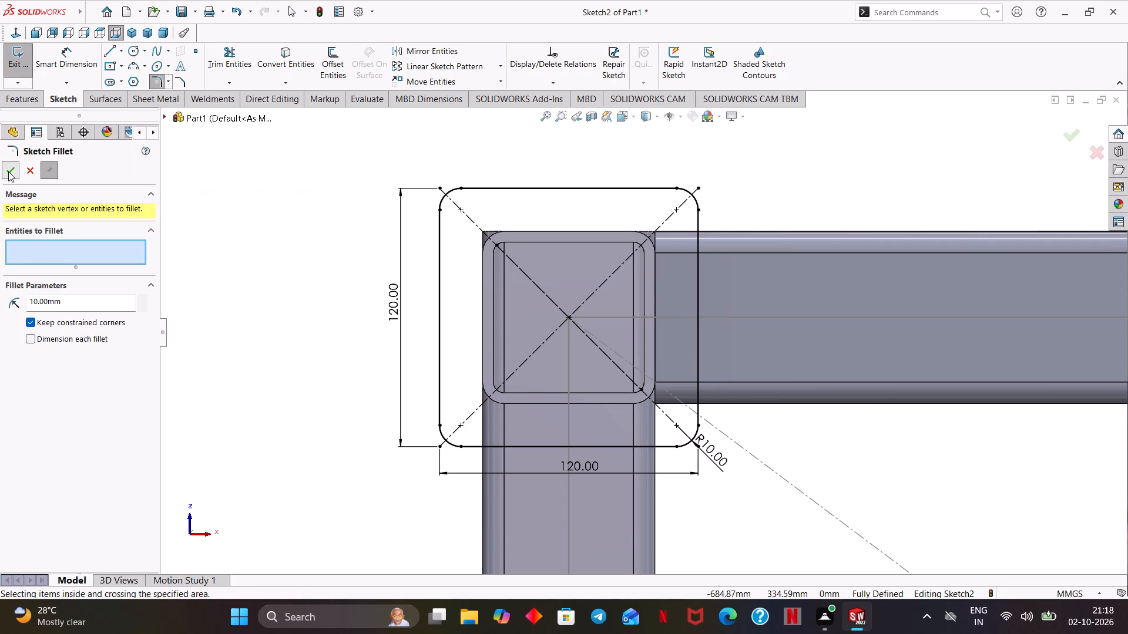
Sketch a circle of about 5.4 mm radius centred on the rectangle's upper-right fillet center.
left_click(133, 51)
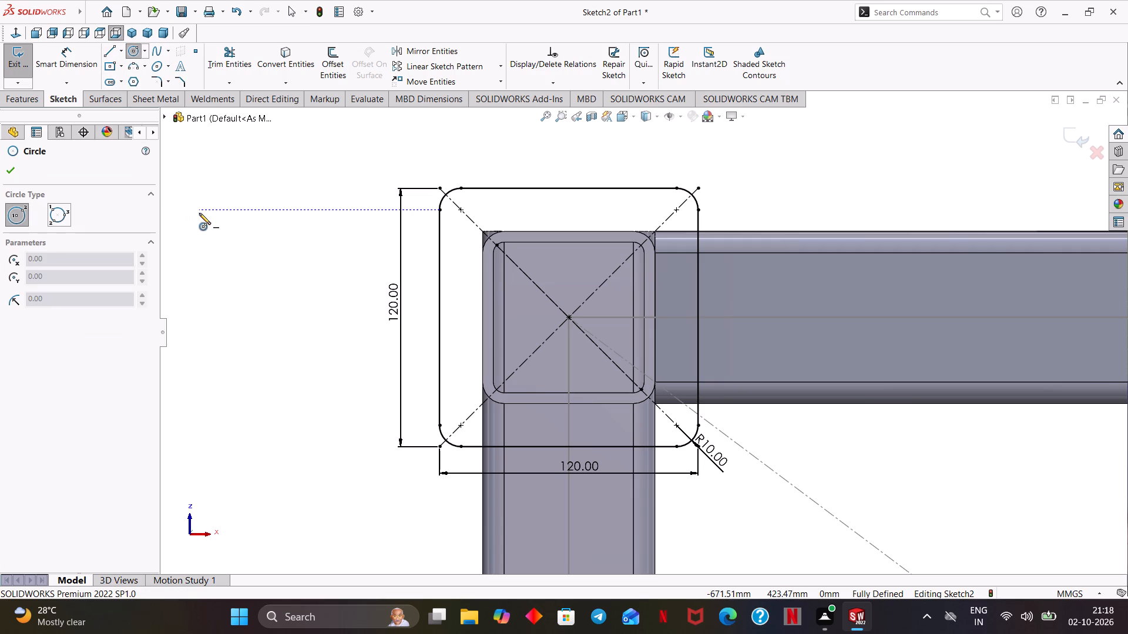
left_click(676, 210)
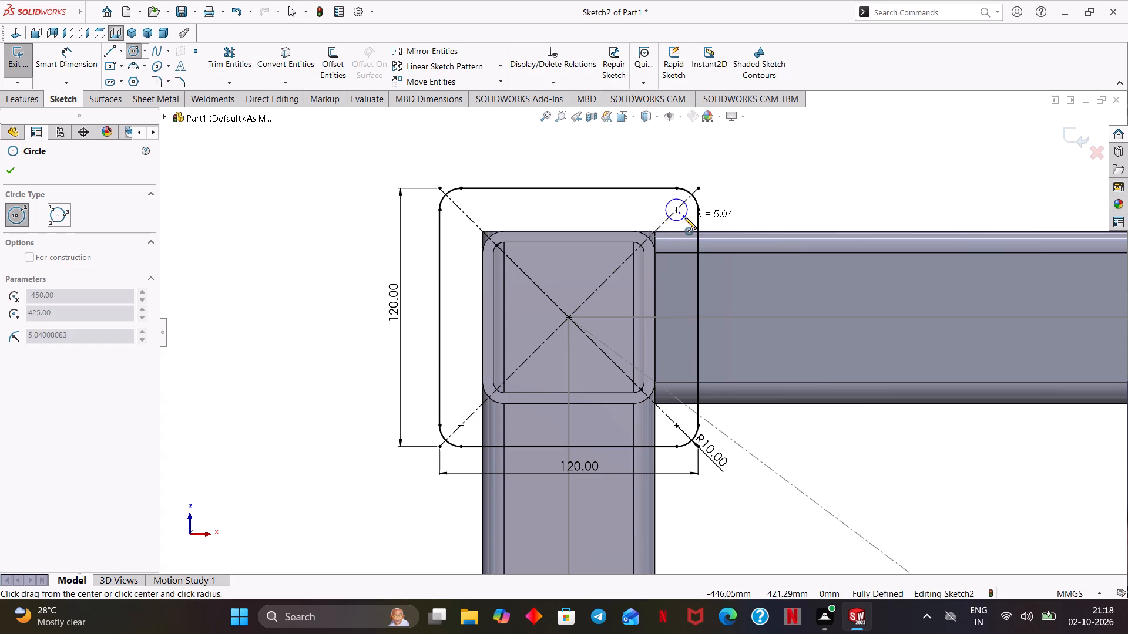
left_click(685, 218)
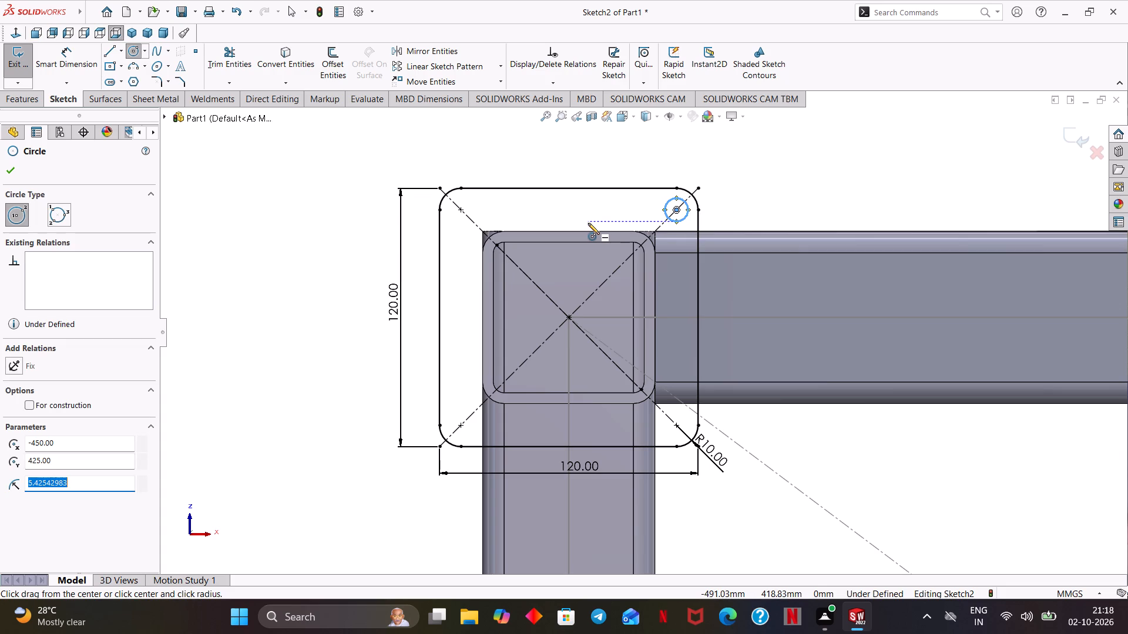
double_click(11, 175)
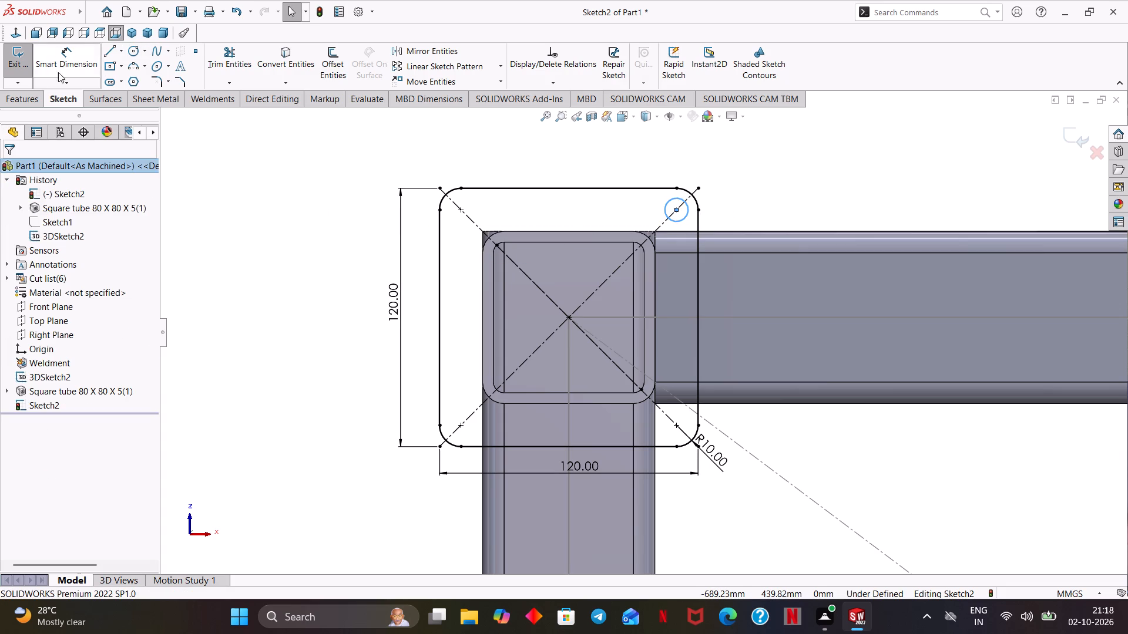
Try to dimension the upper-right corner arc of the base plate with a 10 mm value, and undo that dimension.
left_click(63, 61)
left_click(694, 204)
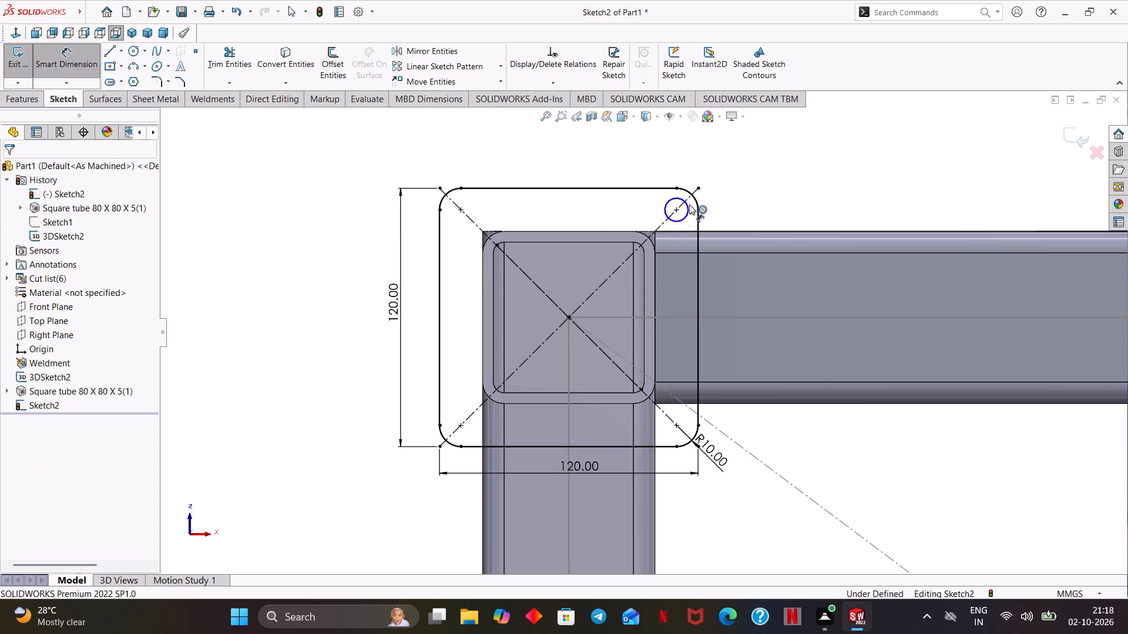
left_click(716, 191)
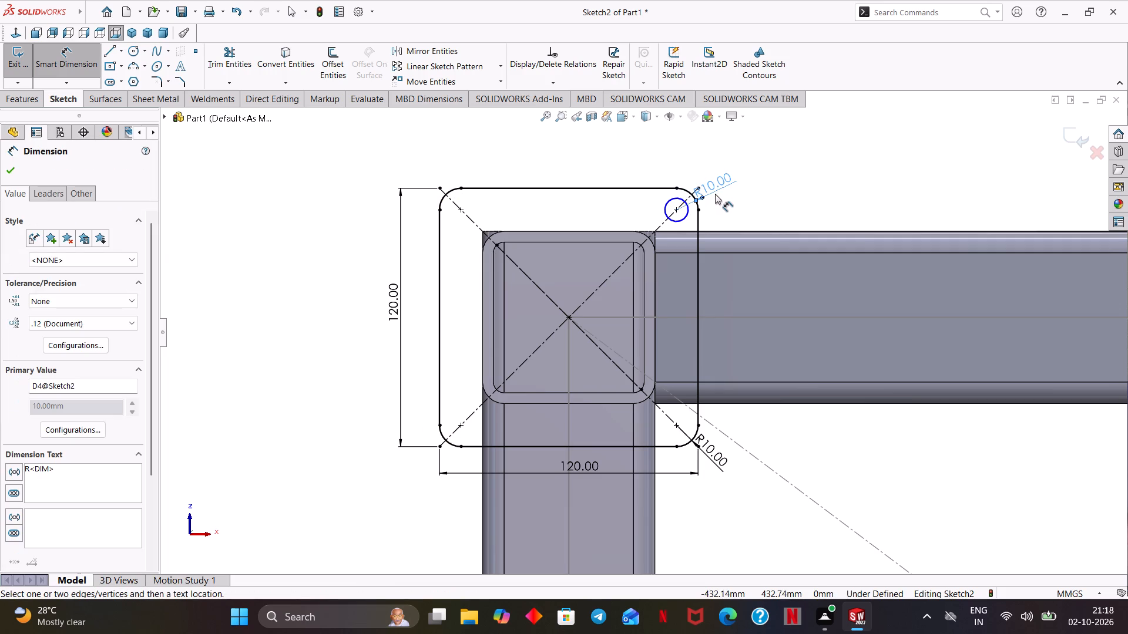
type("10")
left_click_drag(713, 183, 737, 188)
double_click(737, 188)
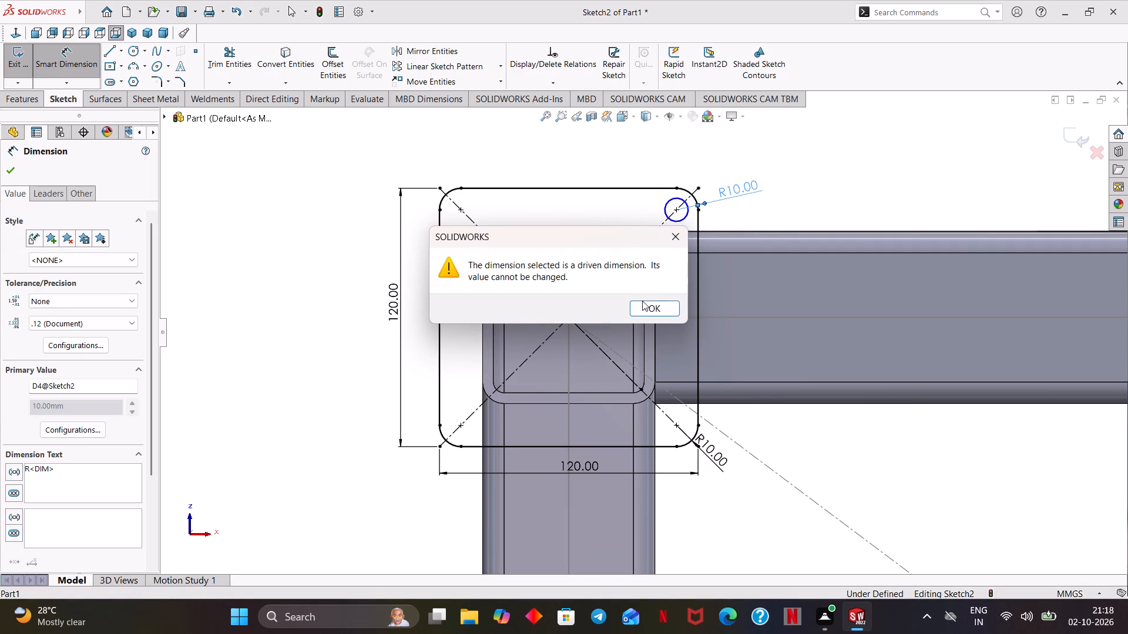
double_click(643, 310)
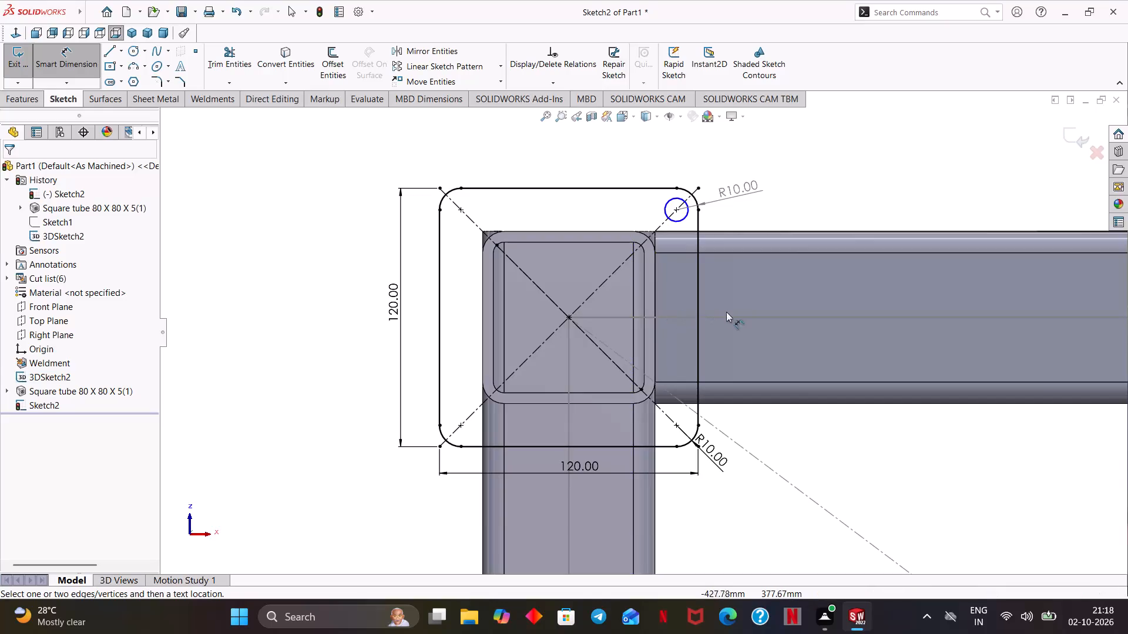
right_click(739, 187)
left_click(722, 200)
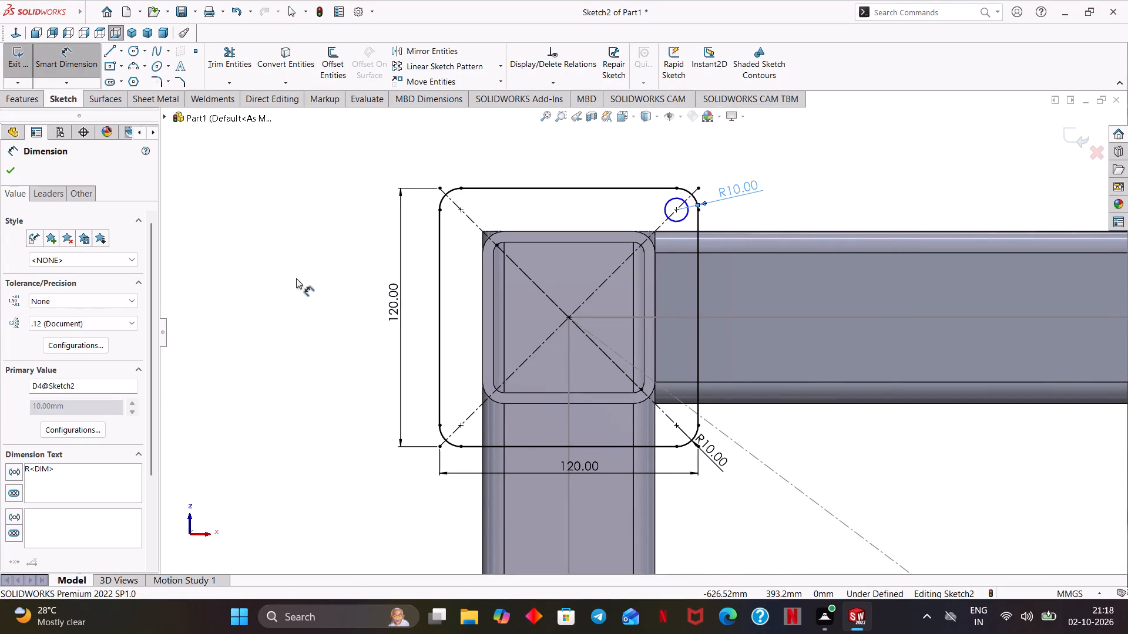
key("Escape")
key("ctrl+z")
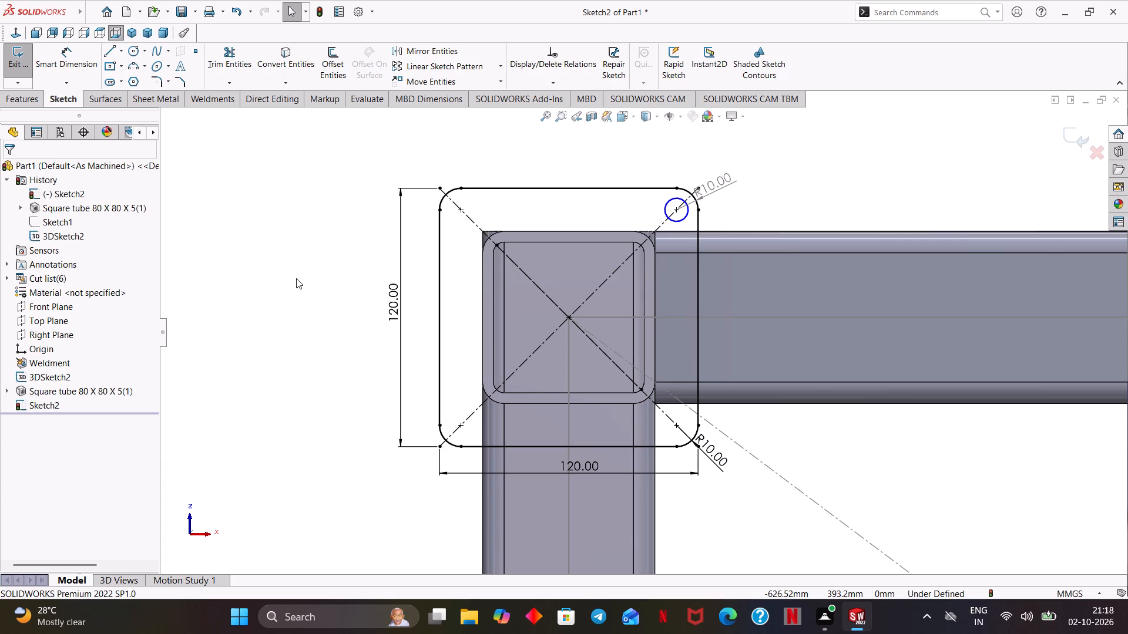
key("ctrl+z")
Dimension the diameter of the circle at the base plate's upper-right corner to 10 mm.
left_click(62, 70)
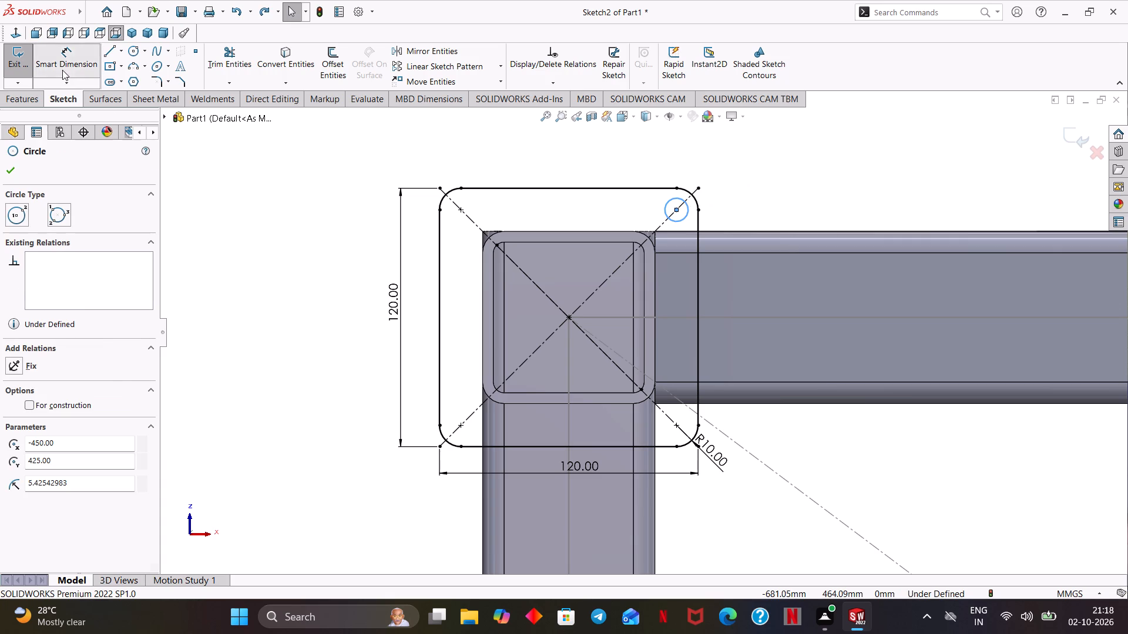
left_click(684, 218)
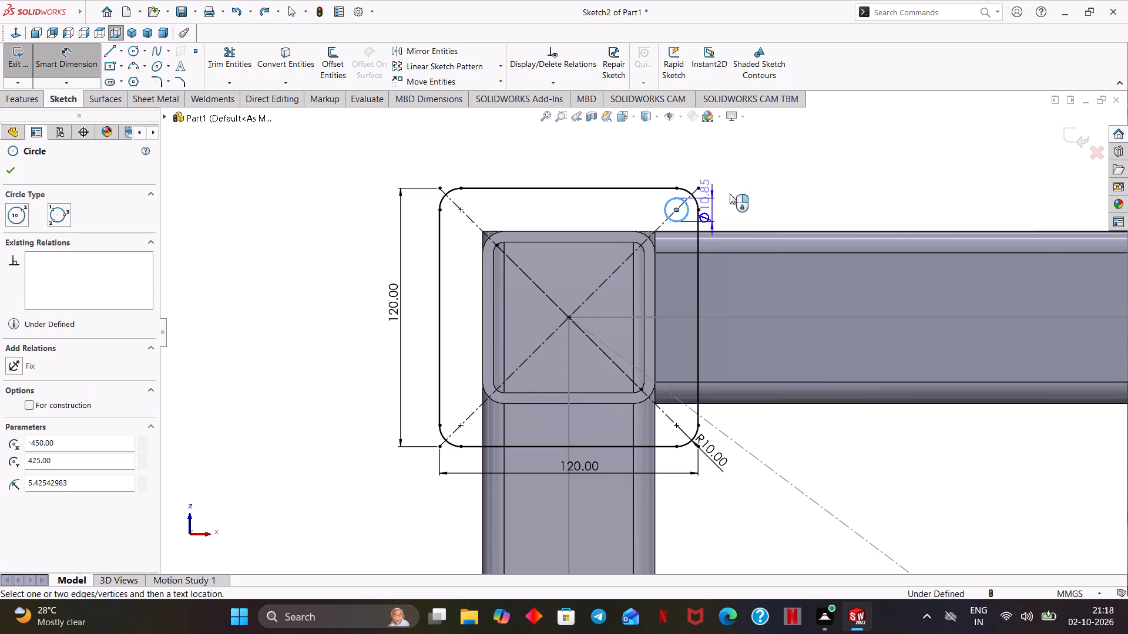
left_click(743, 192)
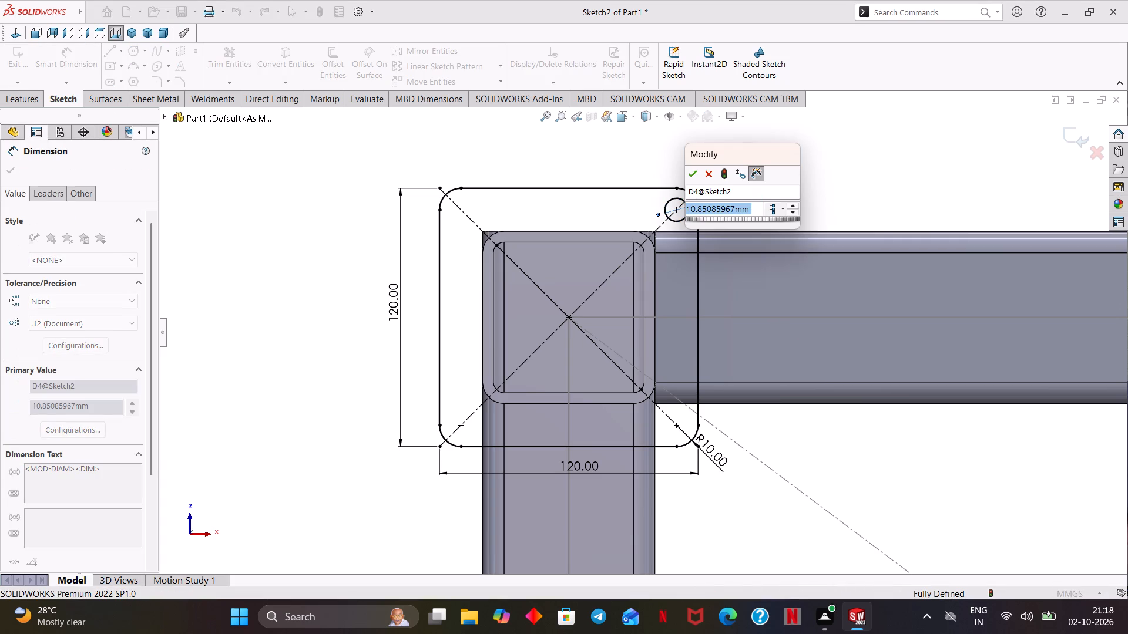
type("10")
key("Return")
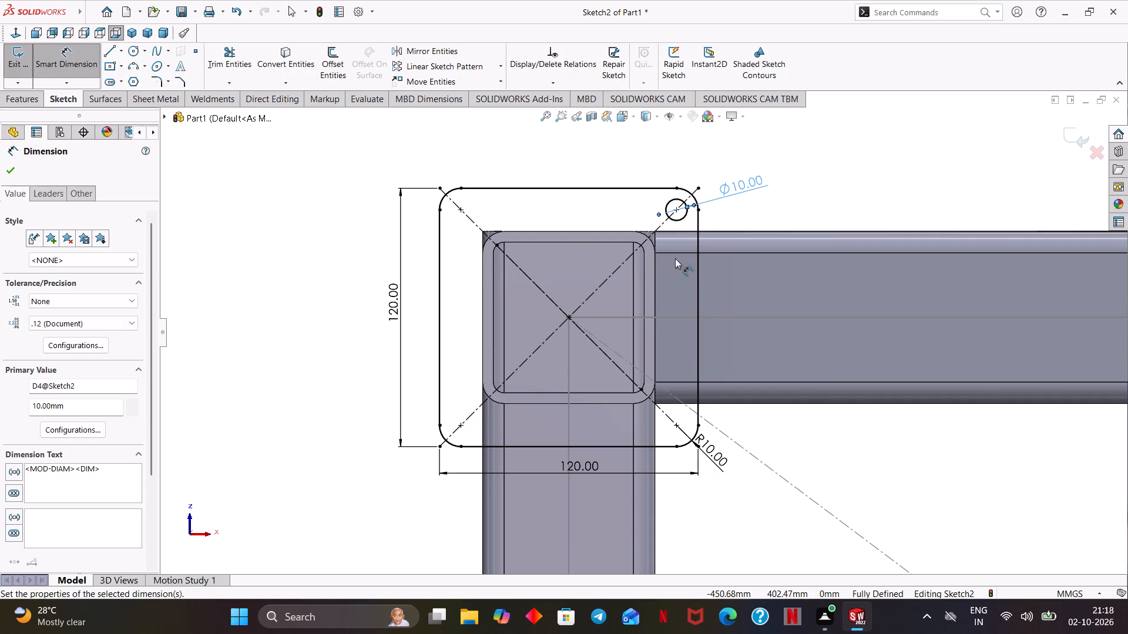
Add a driven vertical dimension between the hole circle's center and the plate's upper edge.
left_click(676, 208)
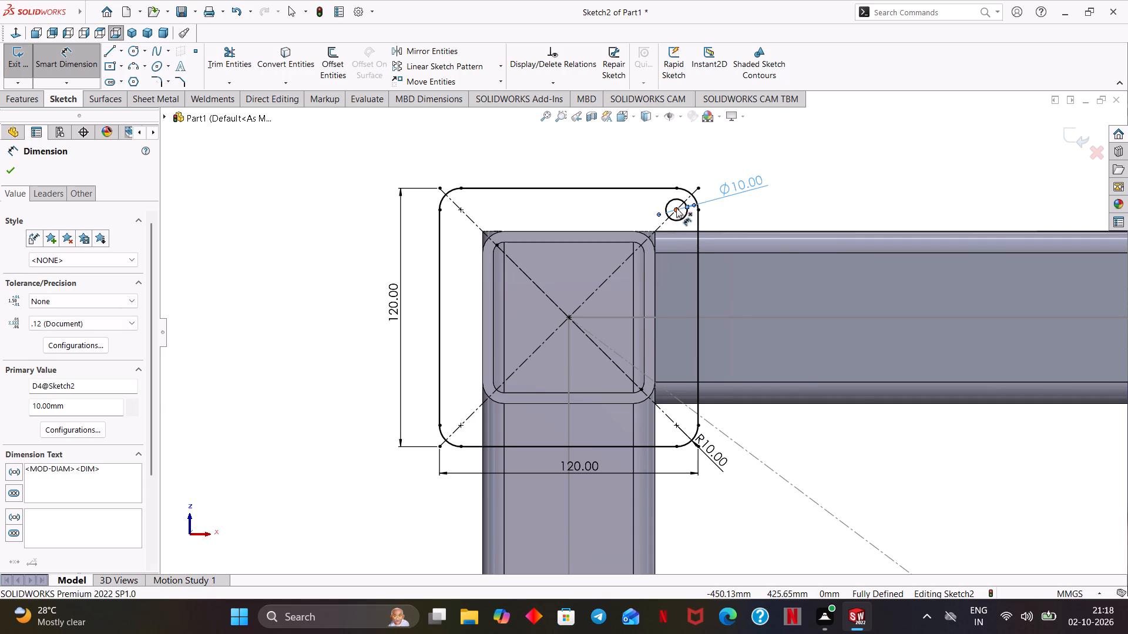
left_click(677, 188)
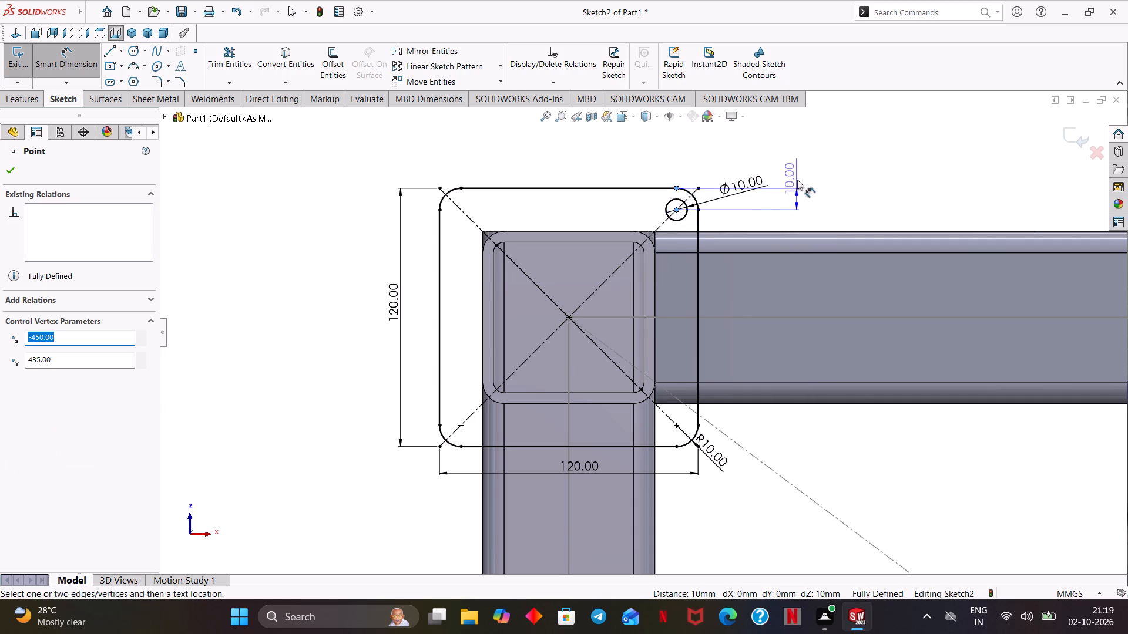
left_click(800, 185)
key("1")
key("0")
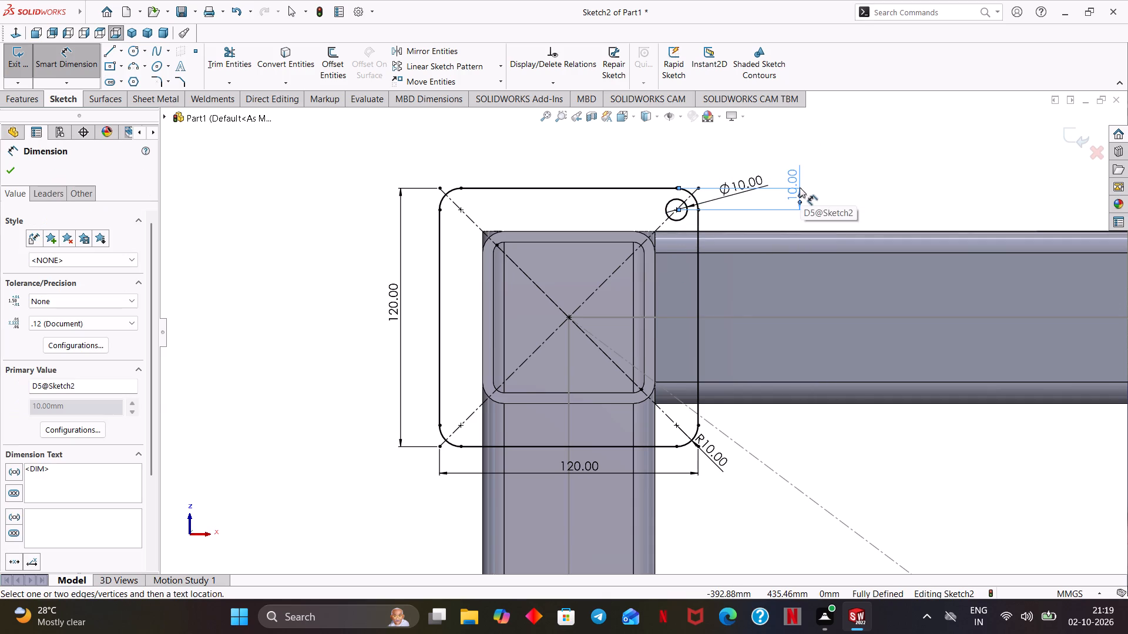
left_click(800, 187)
left_click(799, 191)
double_click(799, 191)
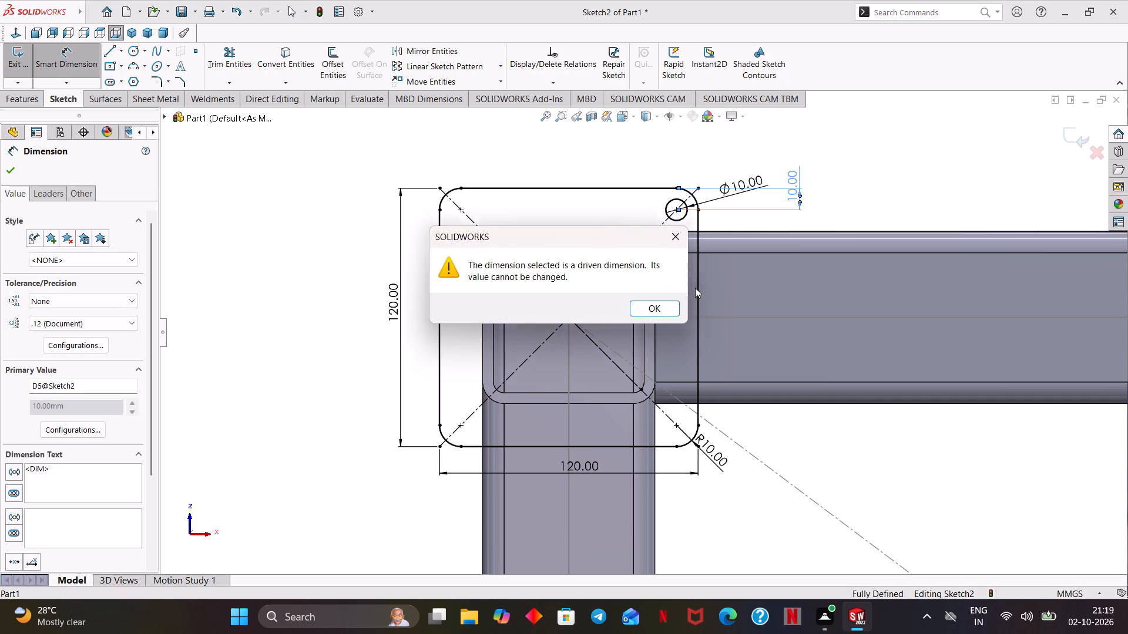
left_click(672, 311)
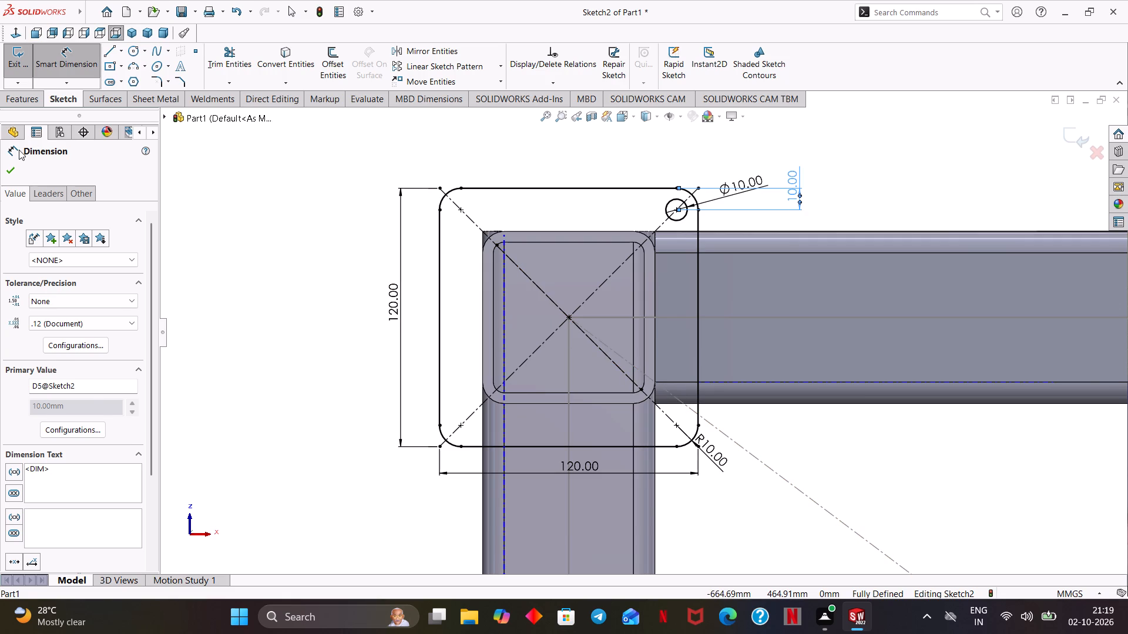
left_click(12, 169)
Draw 60 mm construction centerlines from the upper edge's midpoint to the plate's center and on to the right edge's midpoint.
left_click(123, 51)
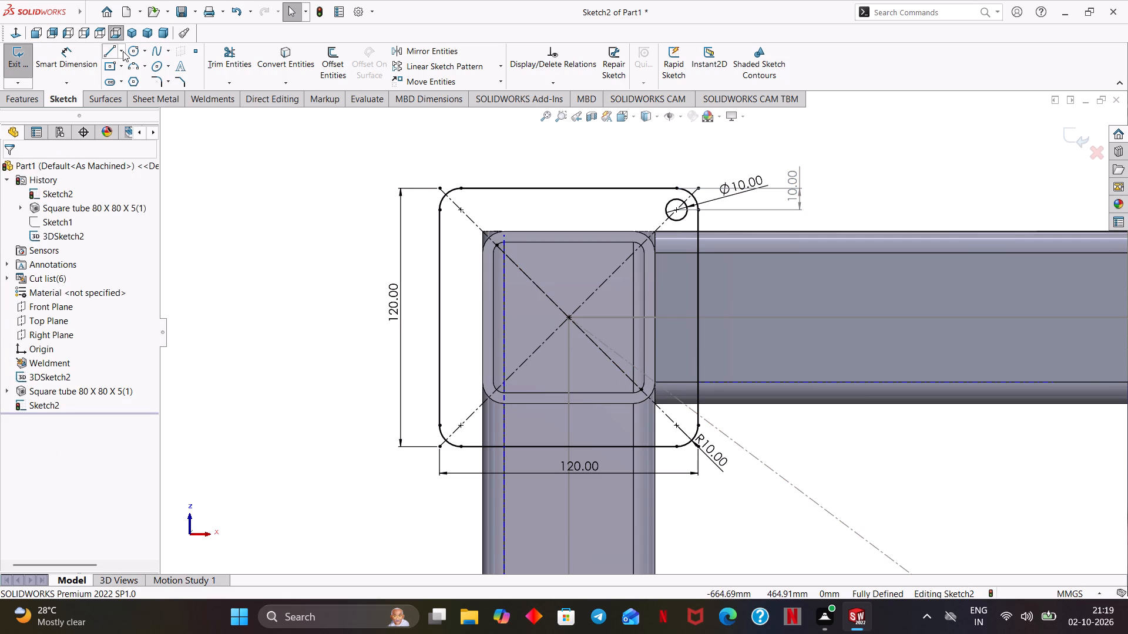
left_click(124, 77)
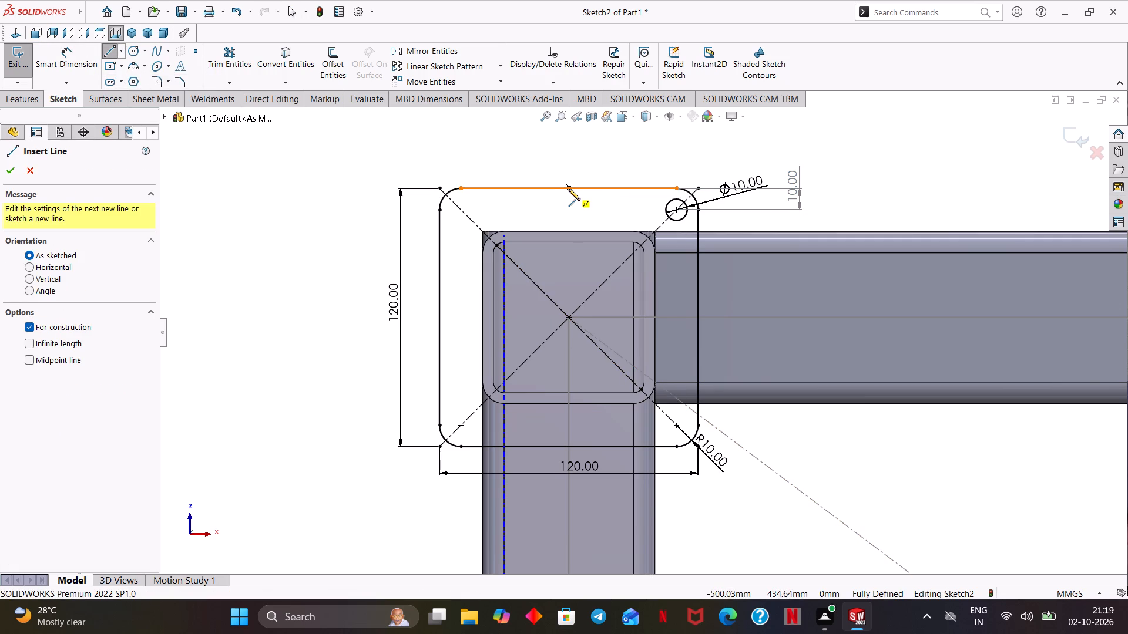
left_click(569, 189)
left_click(570, 318)
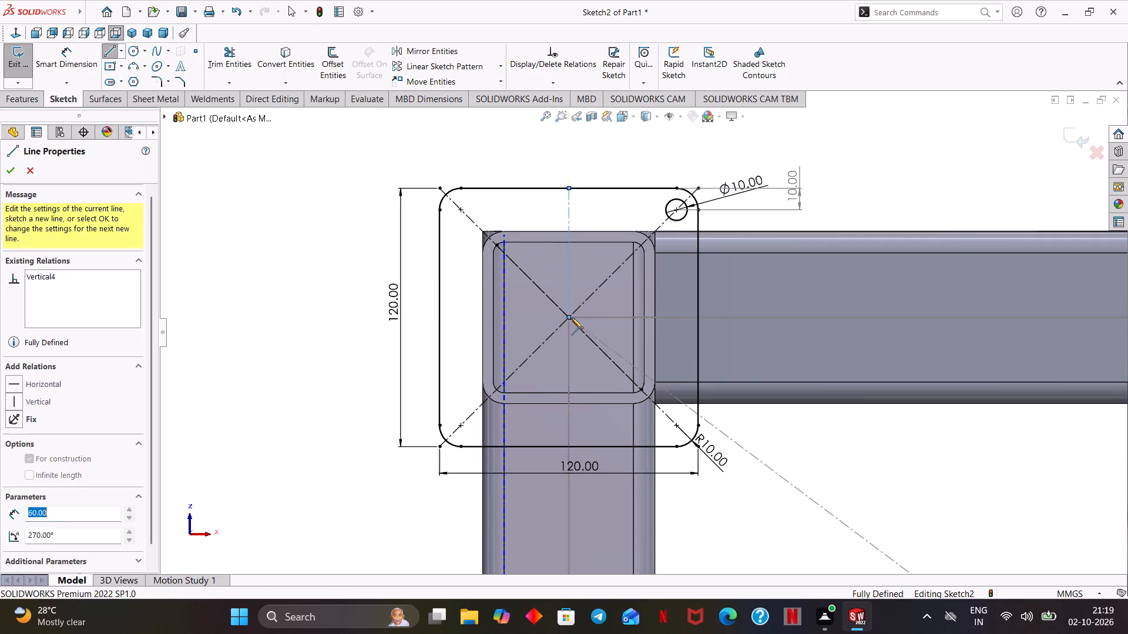
left_click(697, 315)
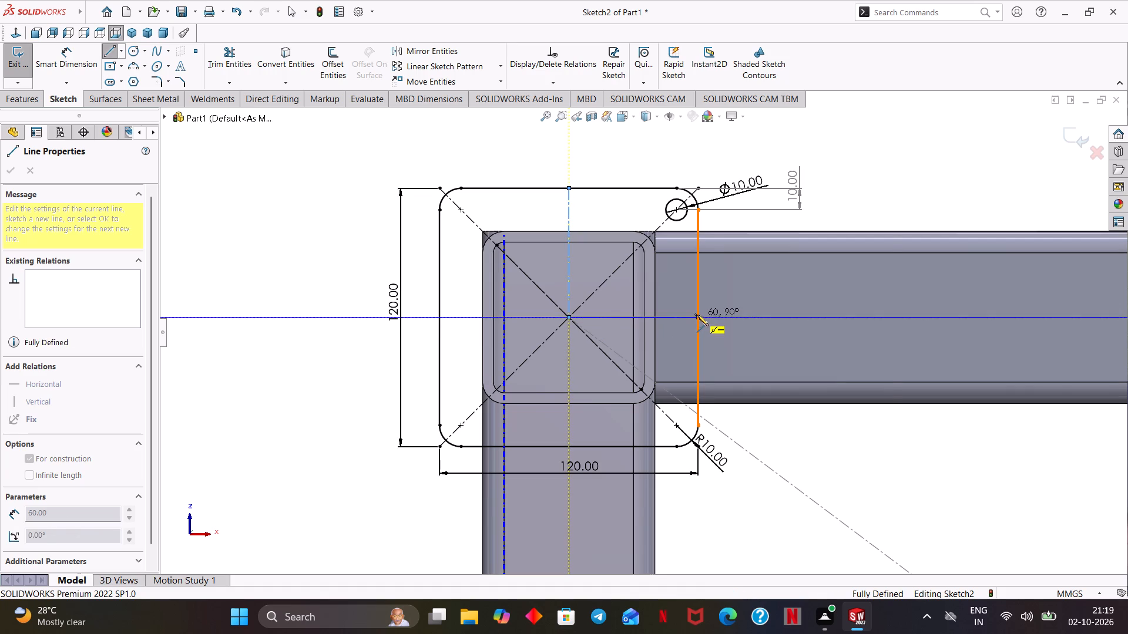
right_click(743, 276)
left_click(775, 284)
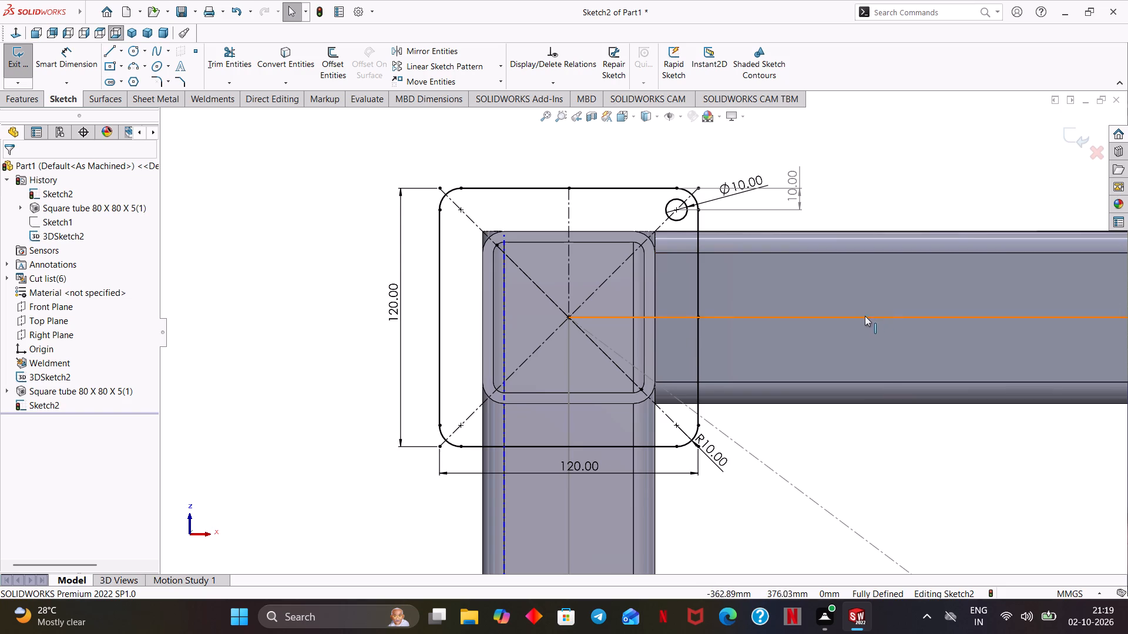
Mirror the 10 mm hole circle about the vertical centerline to the plate's upper-left corner.
left_click(686, 220, "shift")
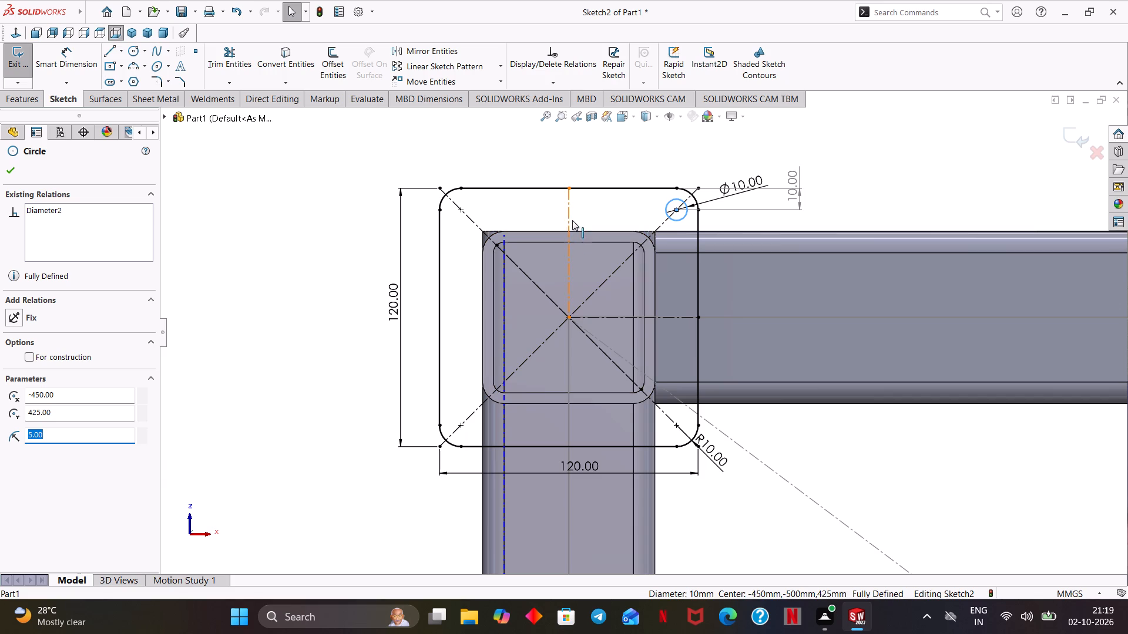
left_click(569, 215, "shift")
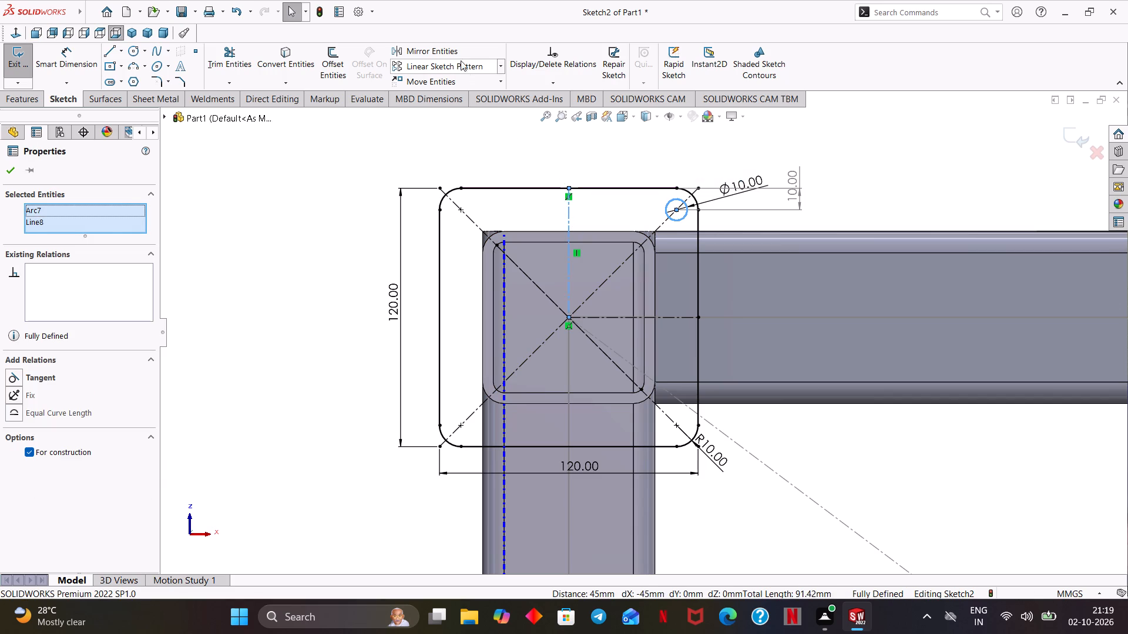
left_click(457, 56)
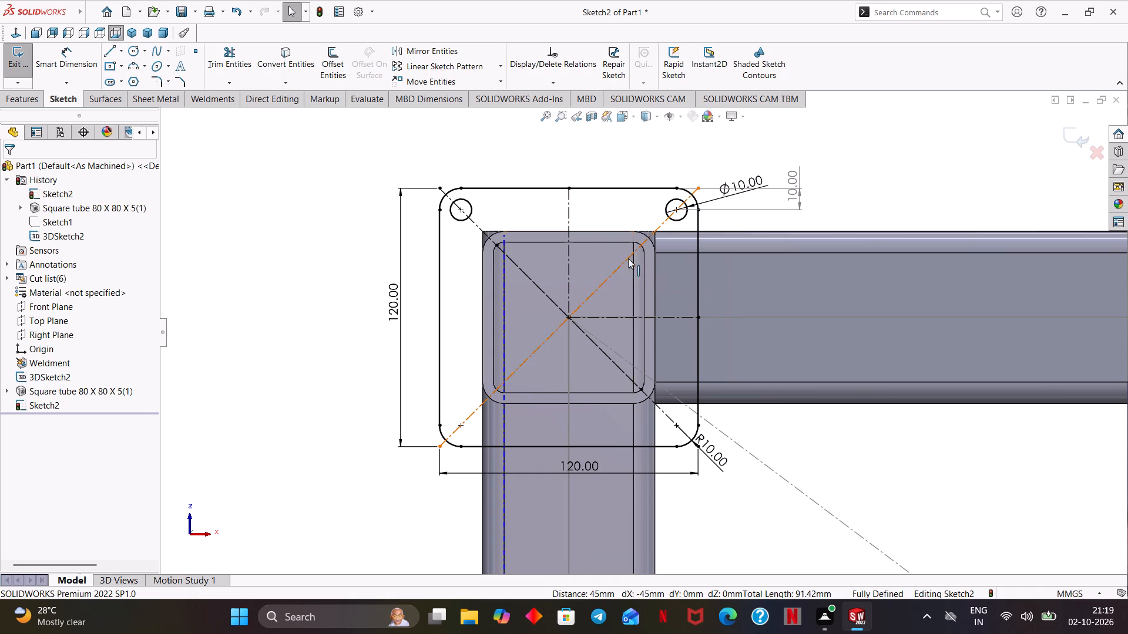
Mirror both upper hole circles about the horizontal centerline to the plate's lower corners.
left_click(474, 208, "shift")
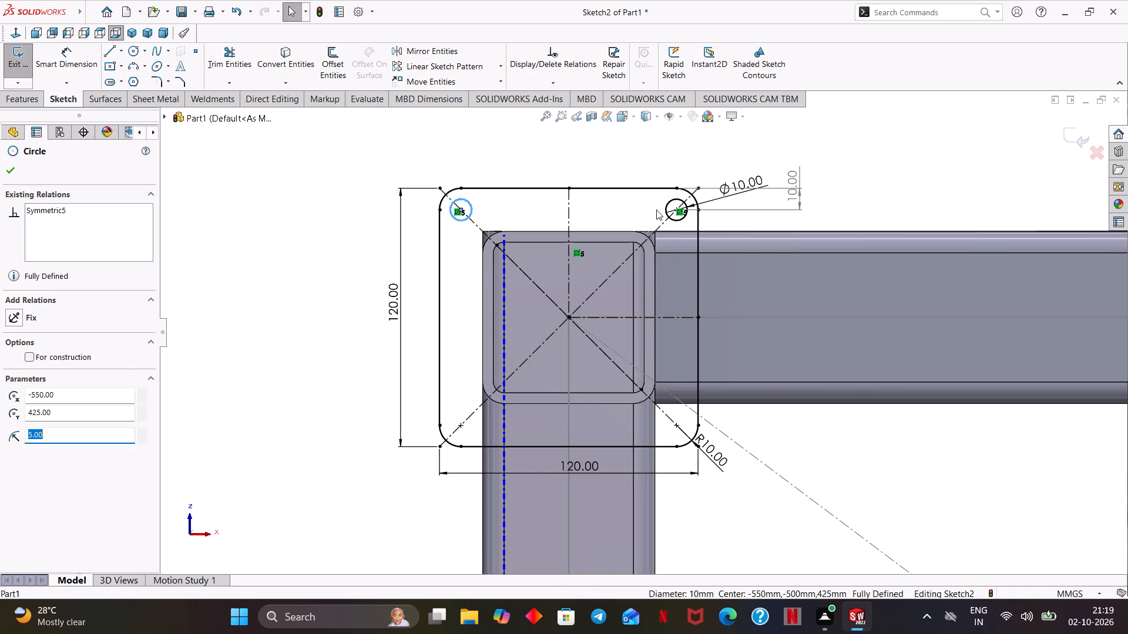
left_click(668, 207, "shift")
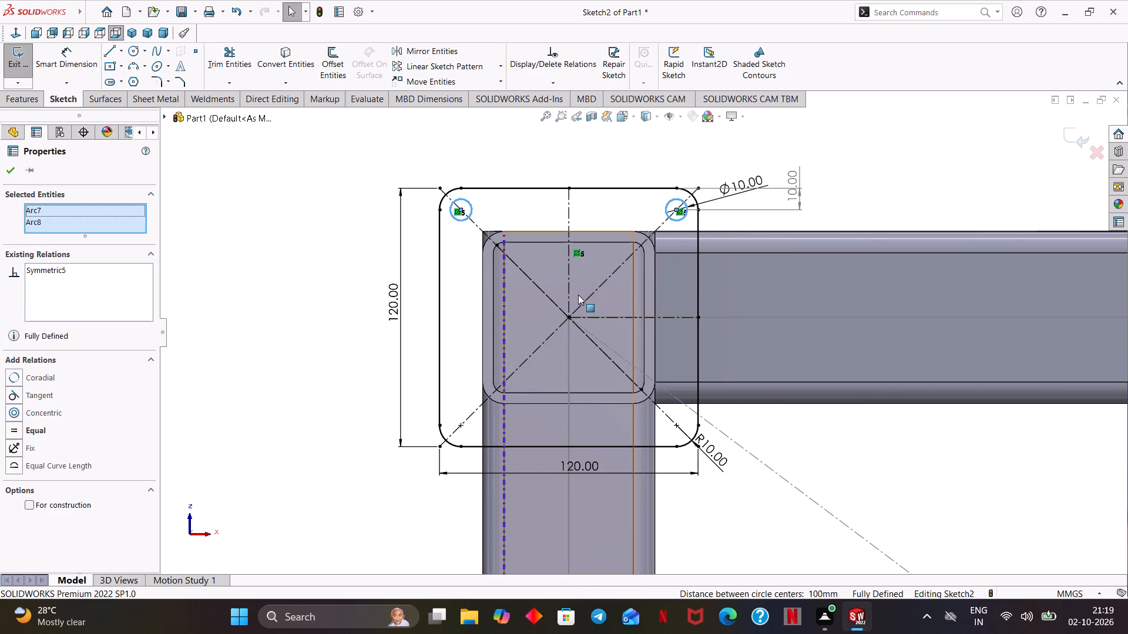
left_click(608, 318, "shift")
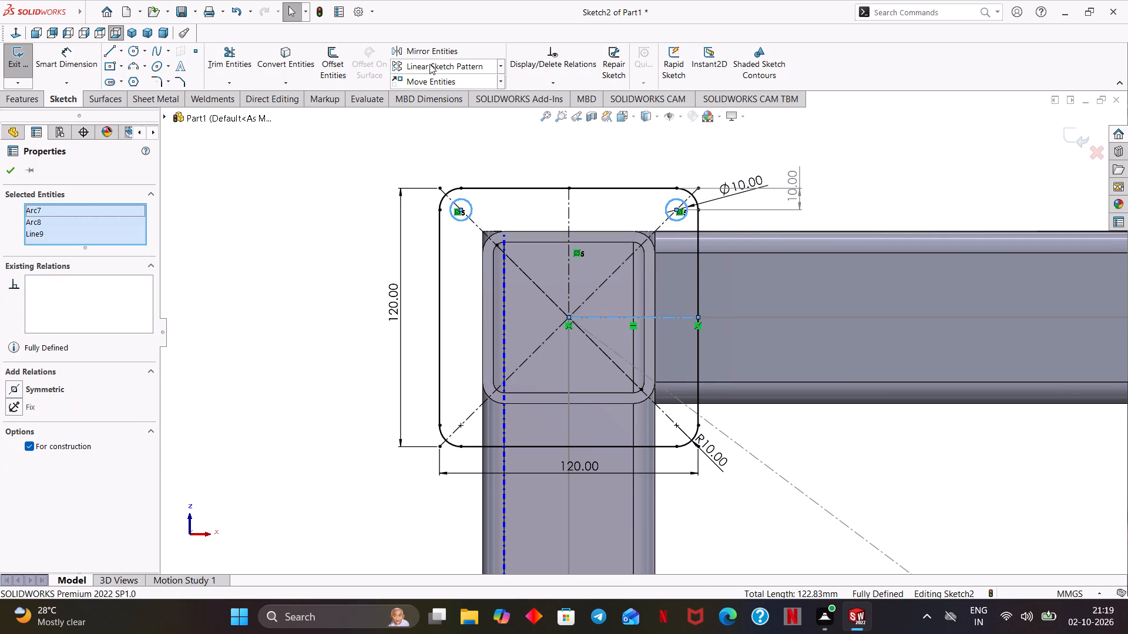
left_click(432, 54, "shift")
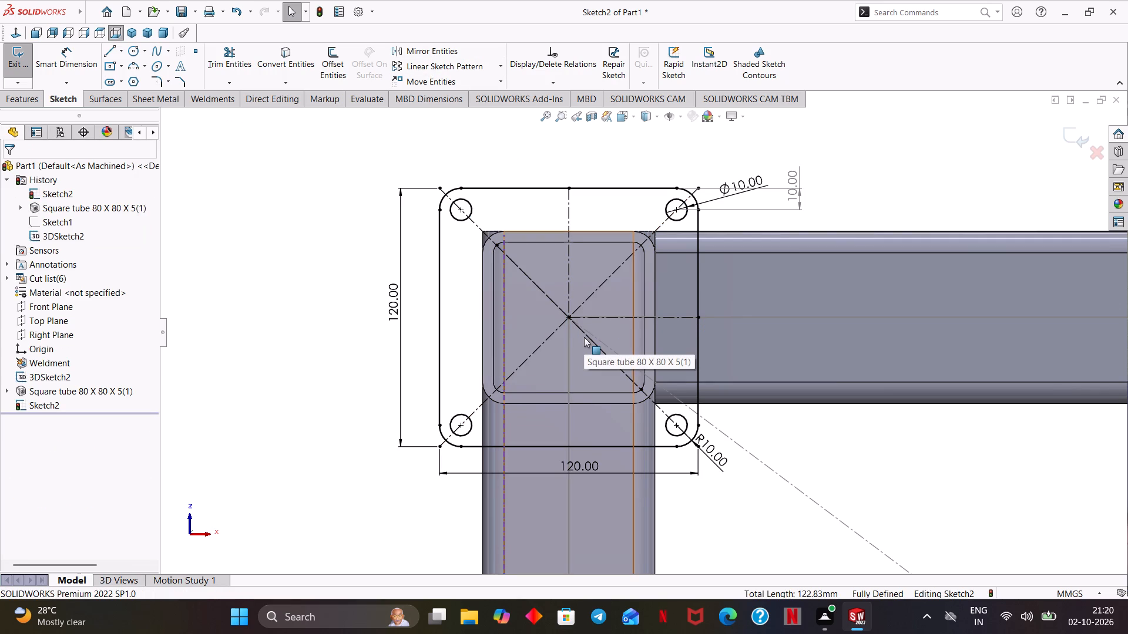
Extrude the base plate sketch with its four holes 10 mm blind, away from the leg's lower end, without merging the result.
left_click(32, 102)
left_click(19, 62)
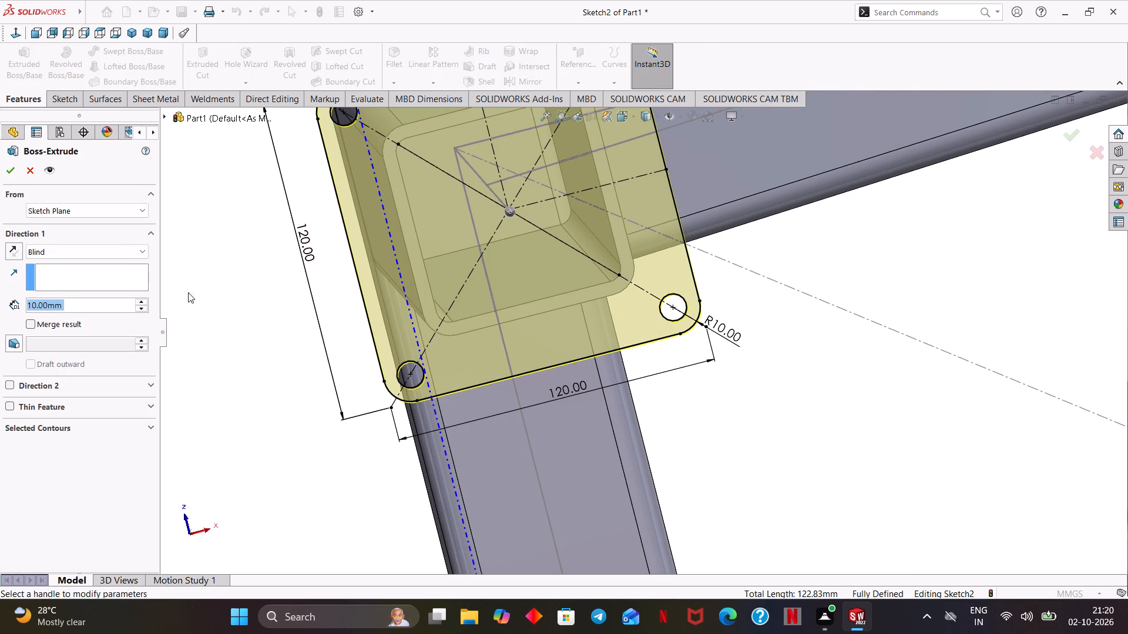
scroll(788, 294, "up", 3)
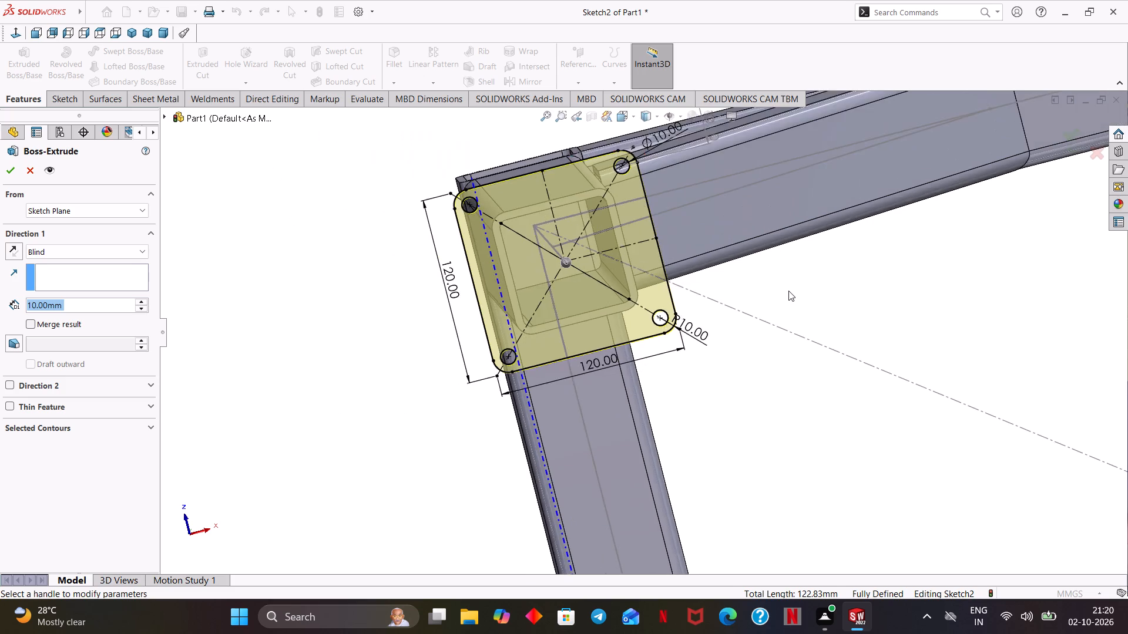
middle_click_drag(788, 286, 783, 392)
middle_click_drag(808, 404, 858, 264, "ctrl")
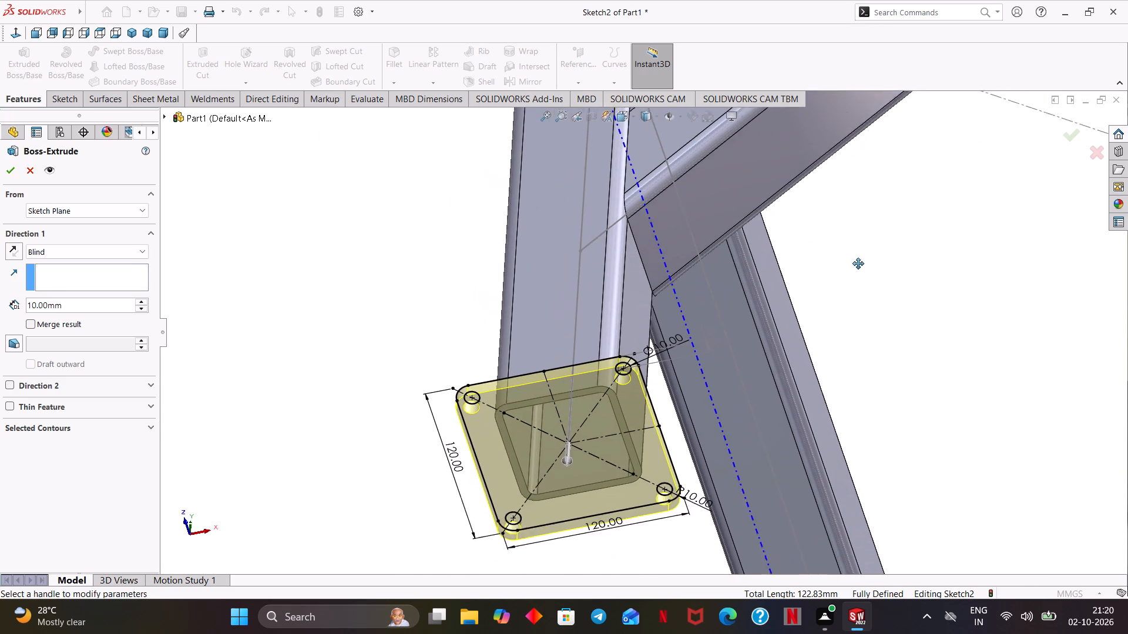
middle_click_drag(858, 264, 894, 208, "ctrl")
middle_click_drag(867, 230, 889, 346)
scroll(862, 333, "up", 1)
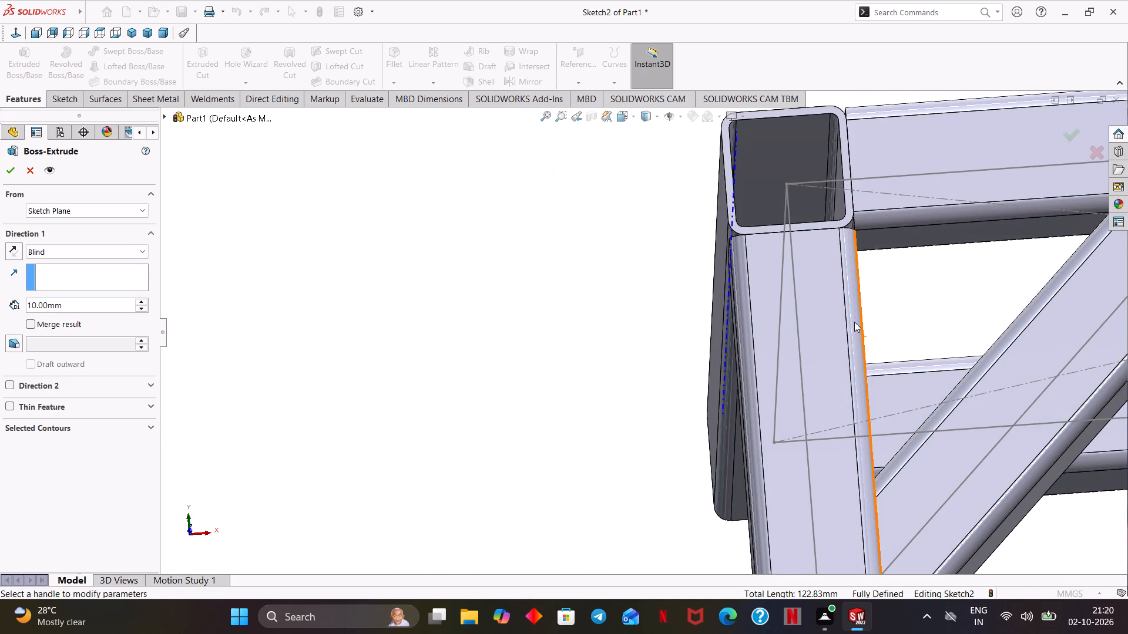
scroll(854, 322, "up", 3)
scroll(895, 377, "up", 3)
middle_click_drag(911, 398, 912, 393, "ctrl")
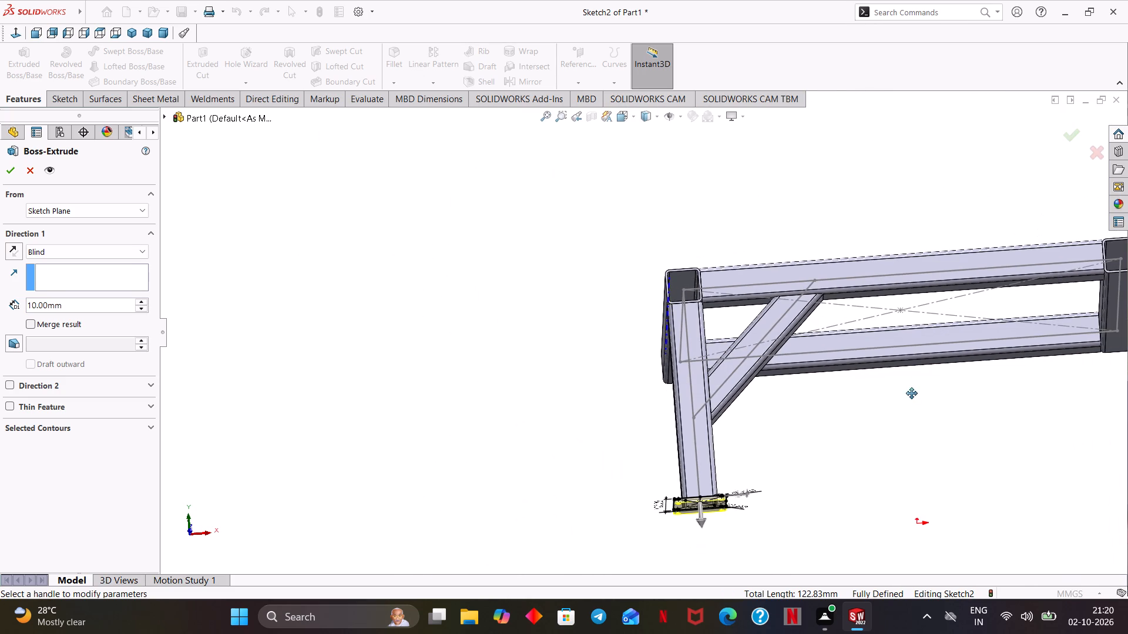
middle_click_drag(912, 393, 884, 346, "ctrl")
middle_click_drag(850, 347, 874, 453)
scroll(866, 472, "down", 1)
middle_click_drag(868, 493, 878, 349, "ctrl")
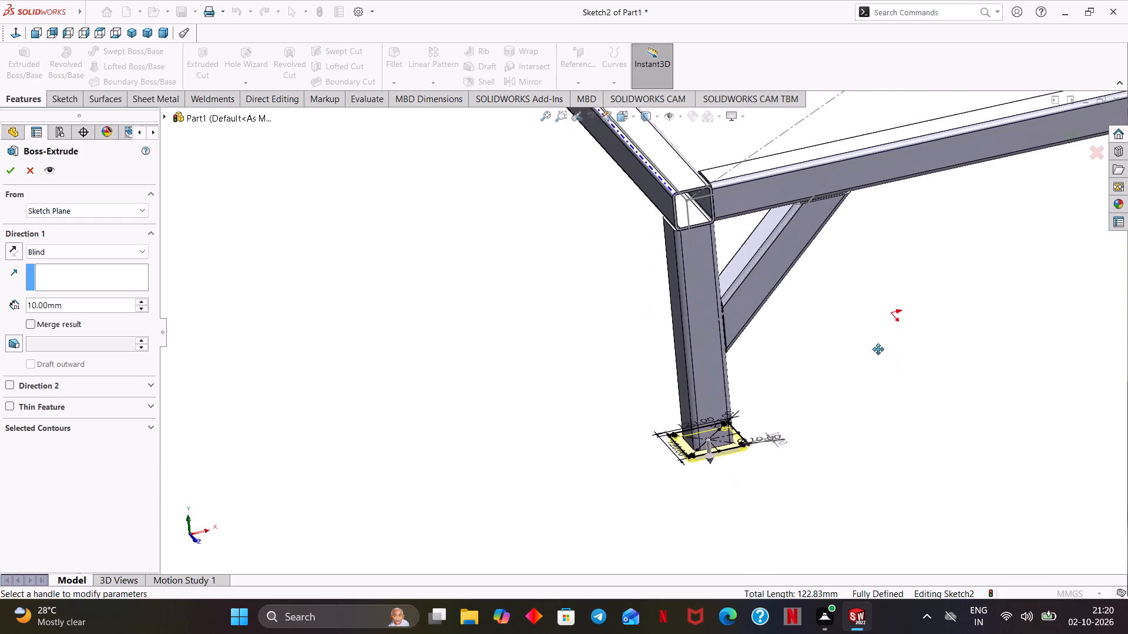
middle_click_drag(878, 349, 879, 344, "ctrl")
scroll(871, 337, "down", 4)
middle_click_drag(808, 373, 902, 339, "ctrl")
scroll(852, 343, "down", 2)
middle_click_drag(814, 352, 916, 299, "ctrl")
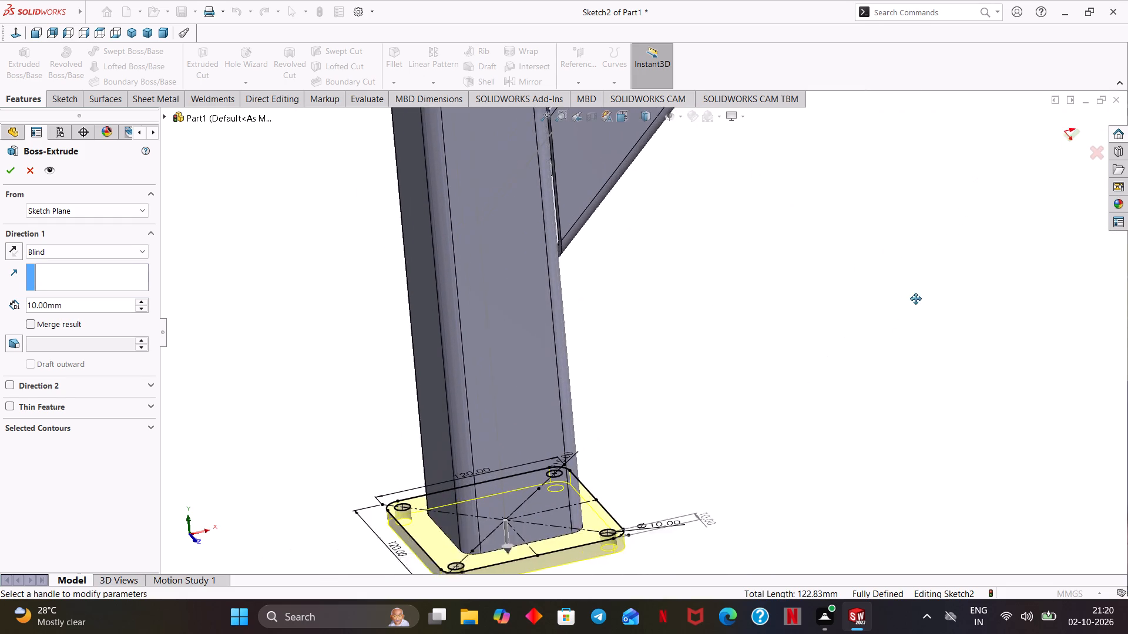
middle_click_drag(916, 299, 962, 265, "ctrl")
scroll(822, 320, "down", 1)
middle_click_drag(862, 245, 939, 181, "ctrl")
middle_click_drag(785, 340, 796, 326, "ctrl")
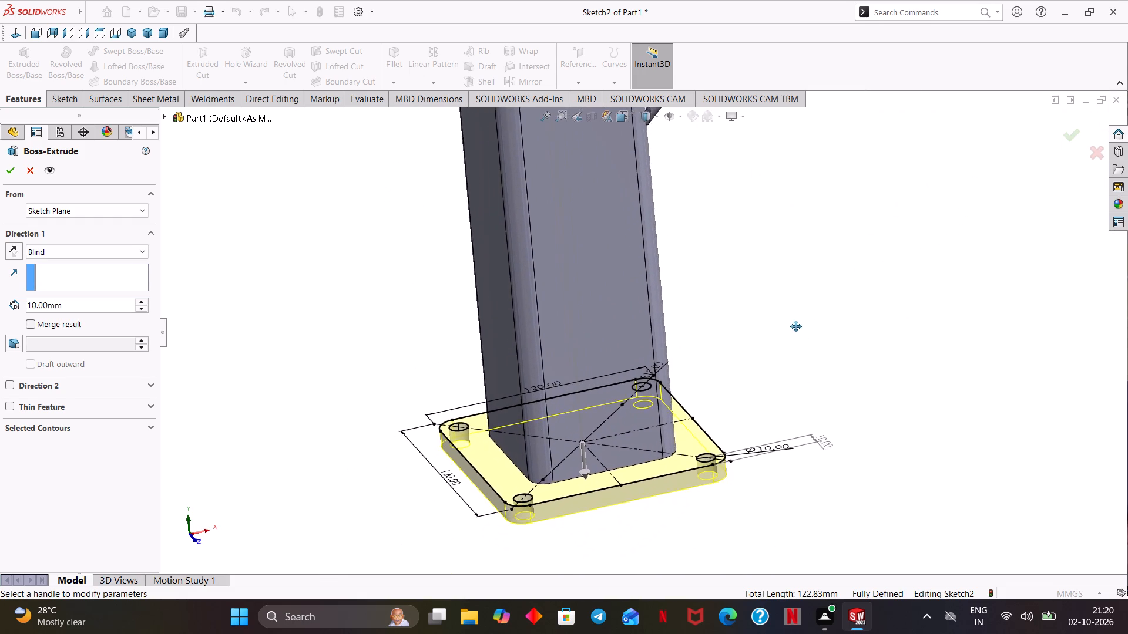
middle_click_drag(796, 326, 840, 274, "ctrl")
scroll(826, 309, "down", 2)
middle_click_drag(786, 305, 839, 270, "ctrl")
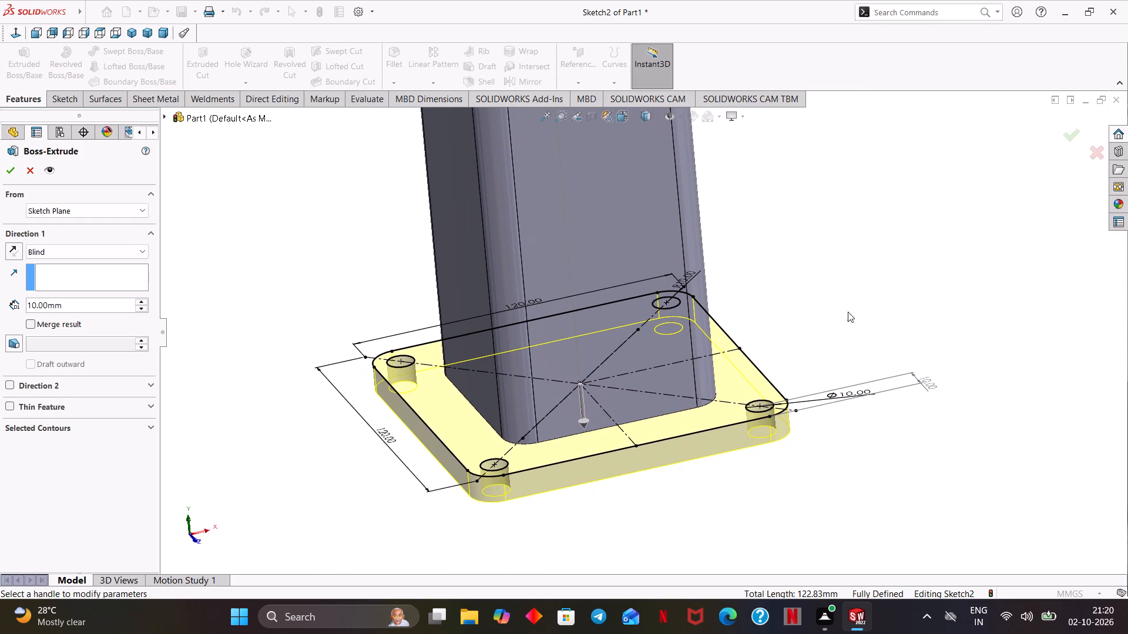
middle_click_drag(853, 316, 847, 296)
middle_click_drag(843, 298, 901, 431, "ctrl")
middle_click_drag(823, 484, 817, 450)
middle_click_drag(776, 409, 934, 622, "ctrl")
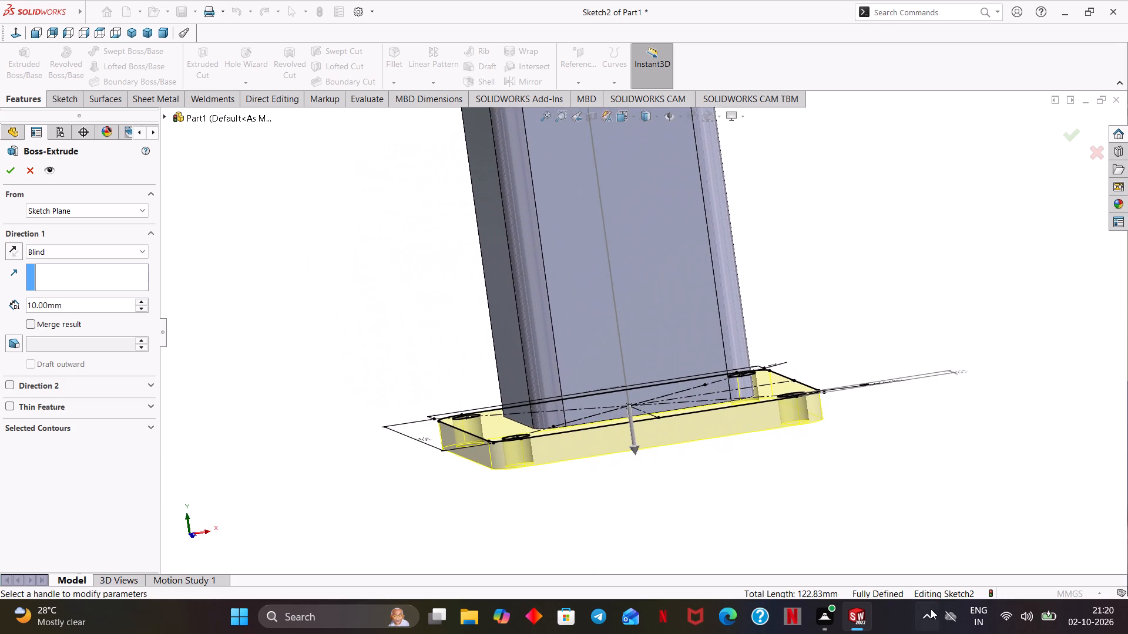
middle_click_drag(857, 505, 906, 534, "ctrl")
middle_click_drag(889, 542, 871, 504)
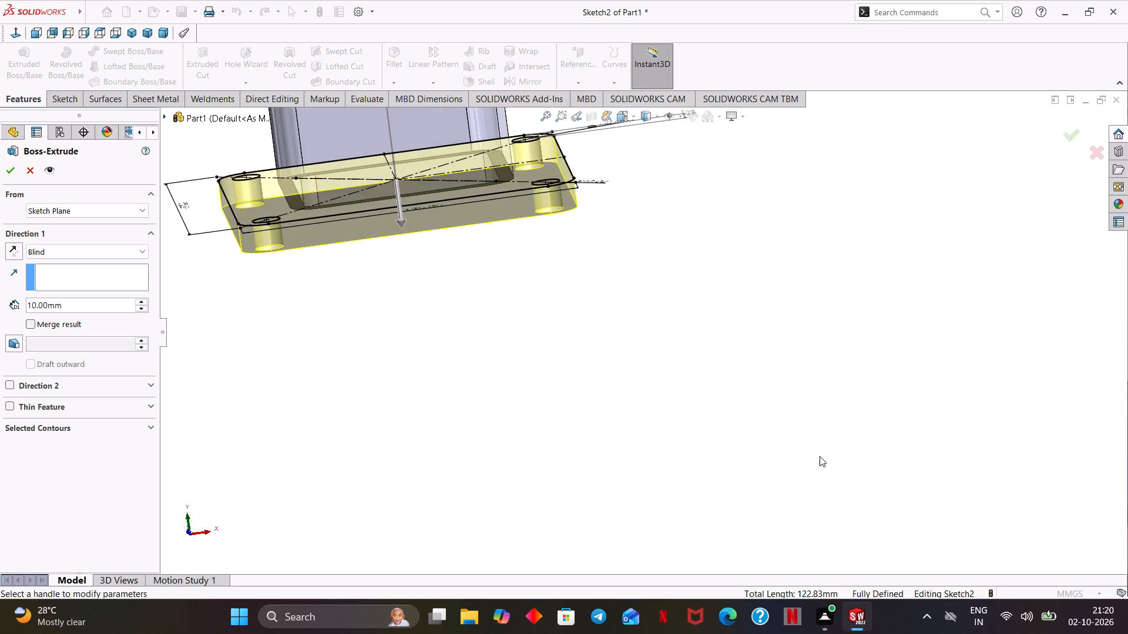
middle_click_drag(820, 456, 1107, 633, "ctrl")
scroll(775, 376, "down", 1)
middle_click_drag(778, 375, 794, 427, "ctrl")
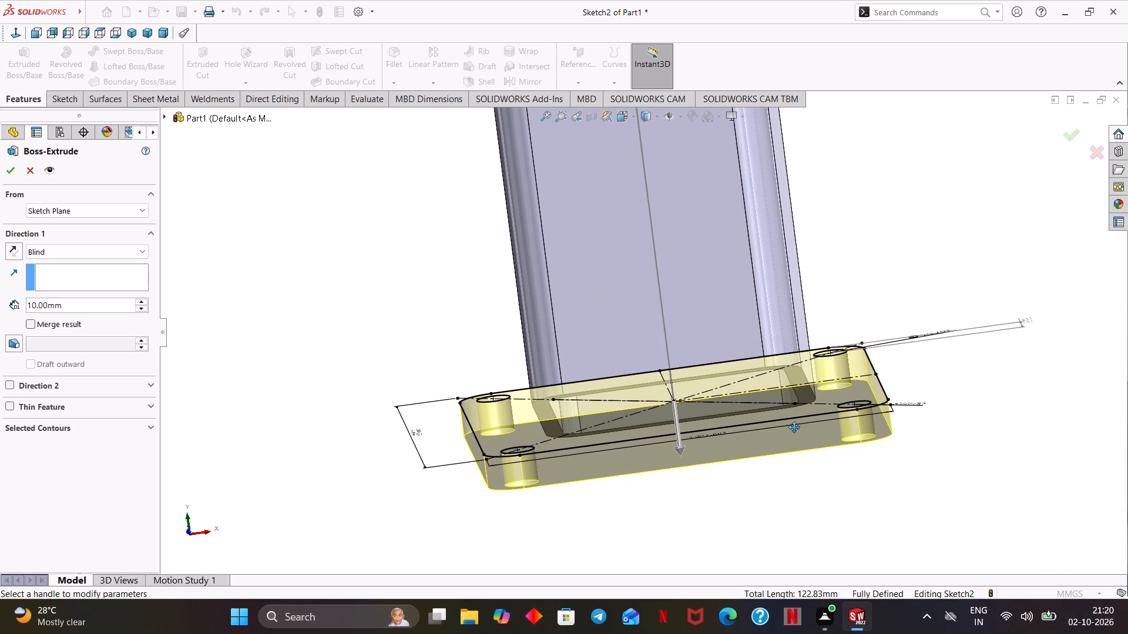
middle_click_drag(794, 427, 794, 429, "ctrl")
middle_click_drag(786, 467, 781, 474)
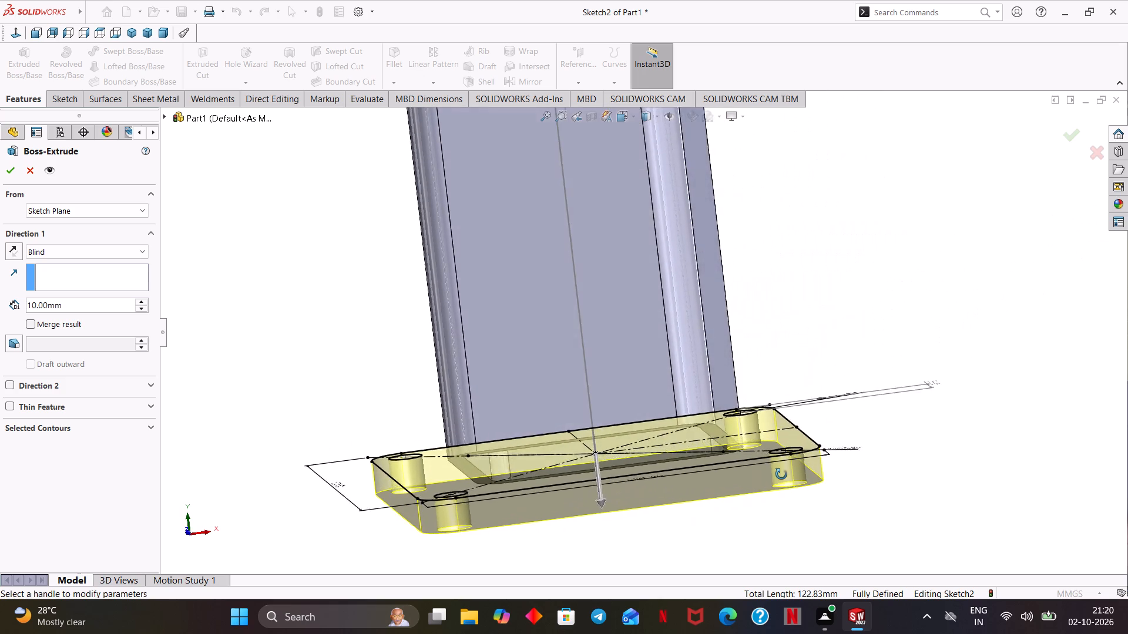
middle_click_drag(781, 474, 783, 465)
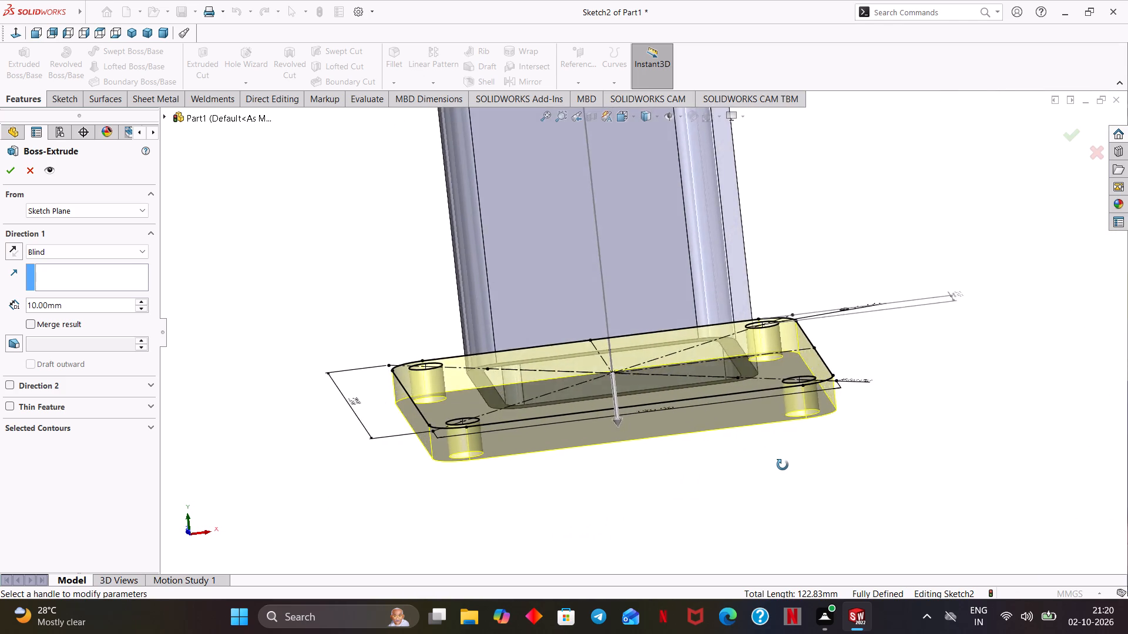
middle_click_drag(783, 465, 781, 475)
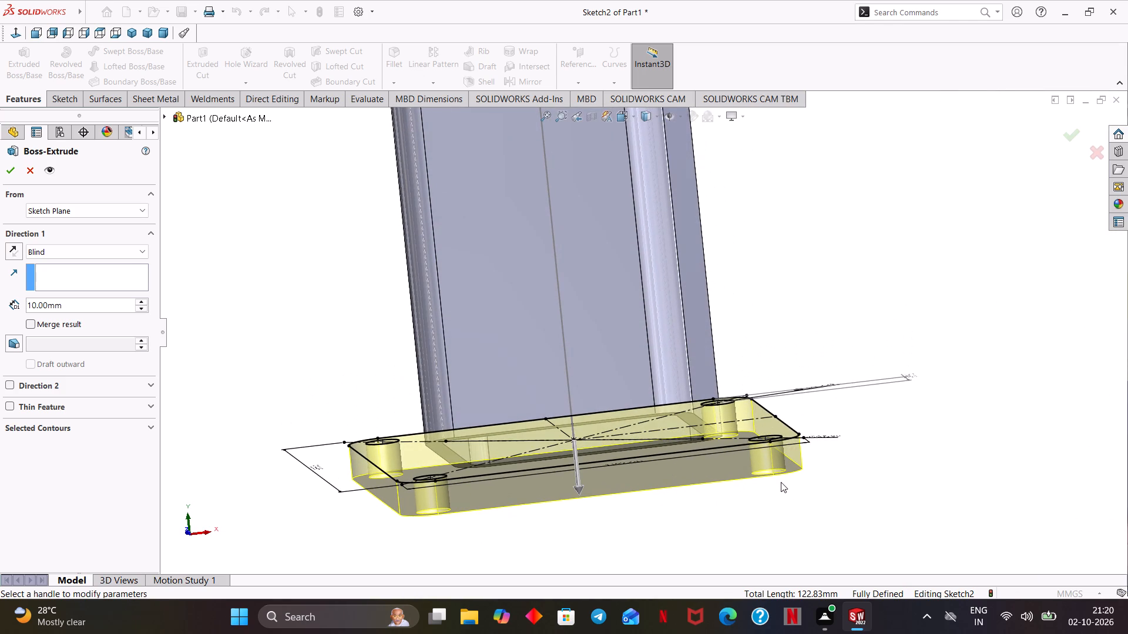
middle_click_drag(852, 451, 846, 365, "ctrl")
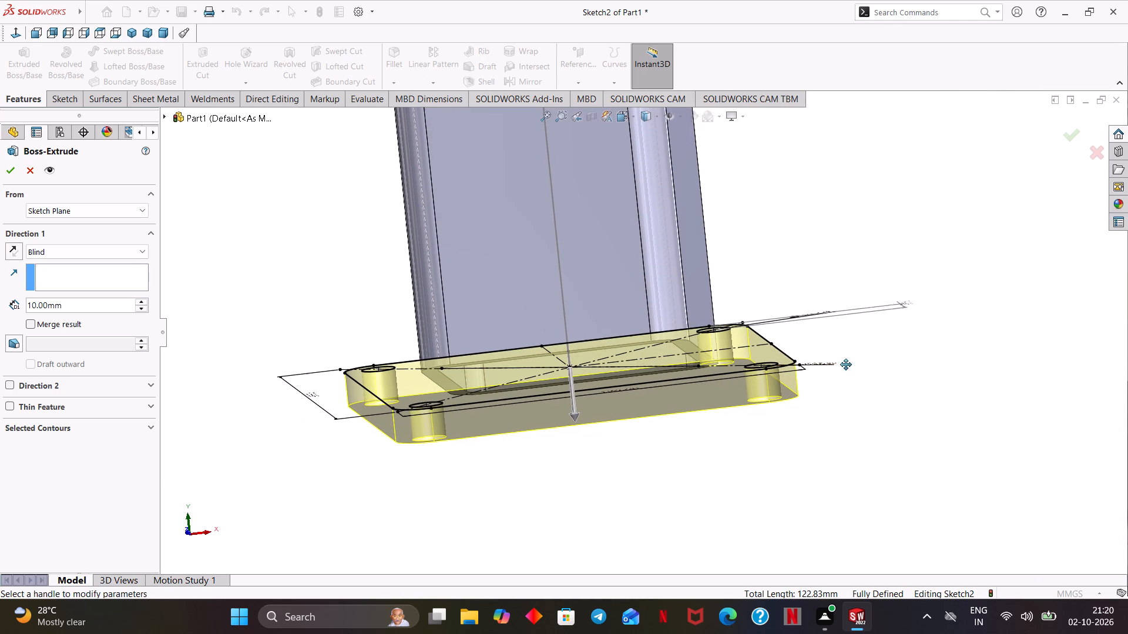
middle_click_drag(846, 365, 838, 315, "ctrl")
middle_click_drag(835, 342, 830, 376)
middle_click_drag(825, 428, 904, 283, "ctrl")
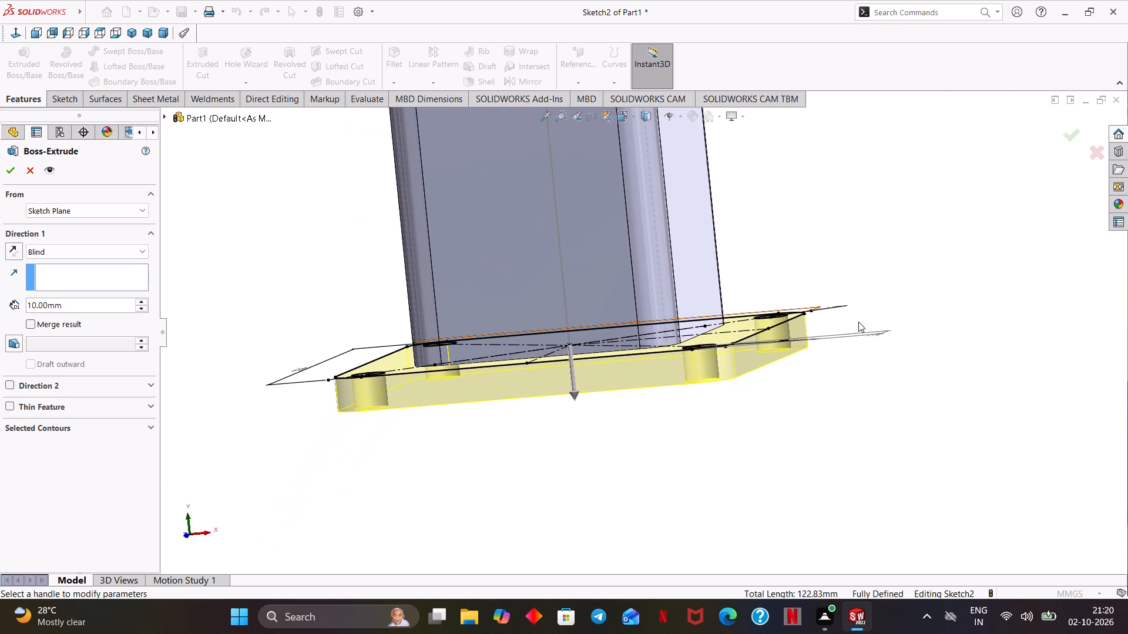
middle_click_drag(801, 362, 807, 399)
middle_click_drag(860, 446, 903, 239, "ctrl")
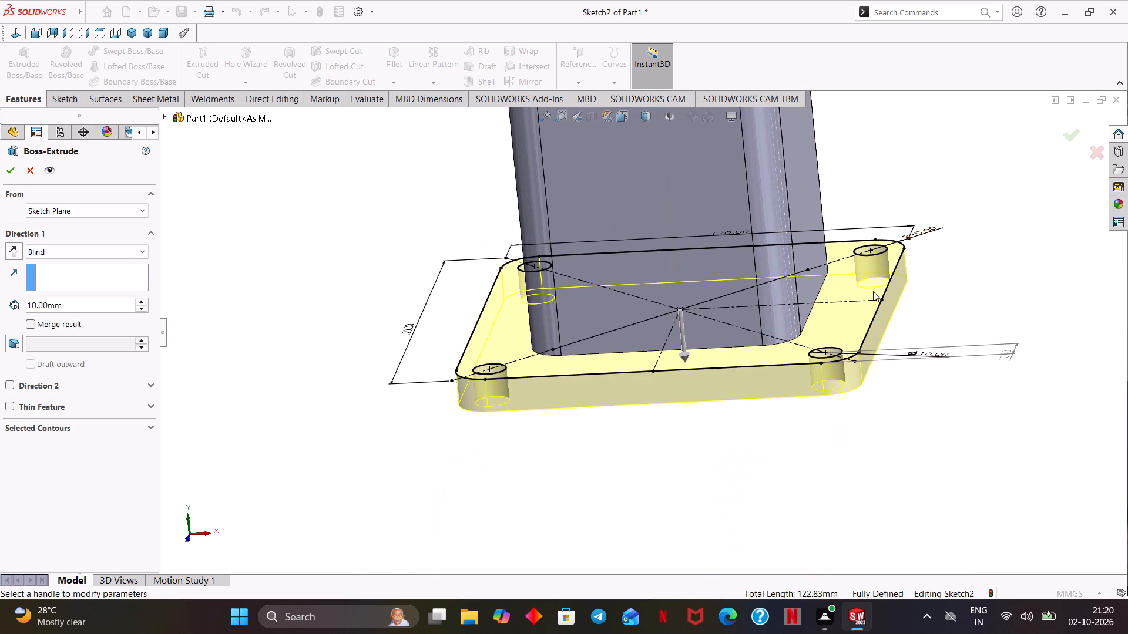
middle_click_drag(808, 436, 807, 454)
middle_click_drag(888, 526, 884, 482, "ctrl")
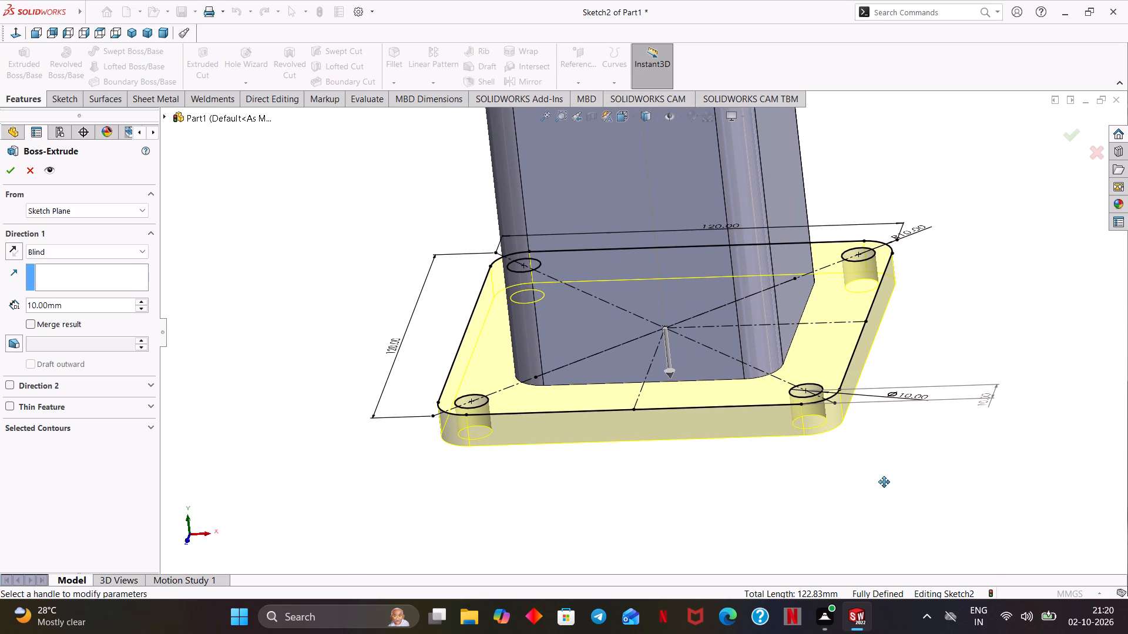
middle_click_drag(884, 482, 884, 481, "ctrl")
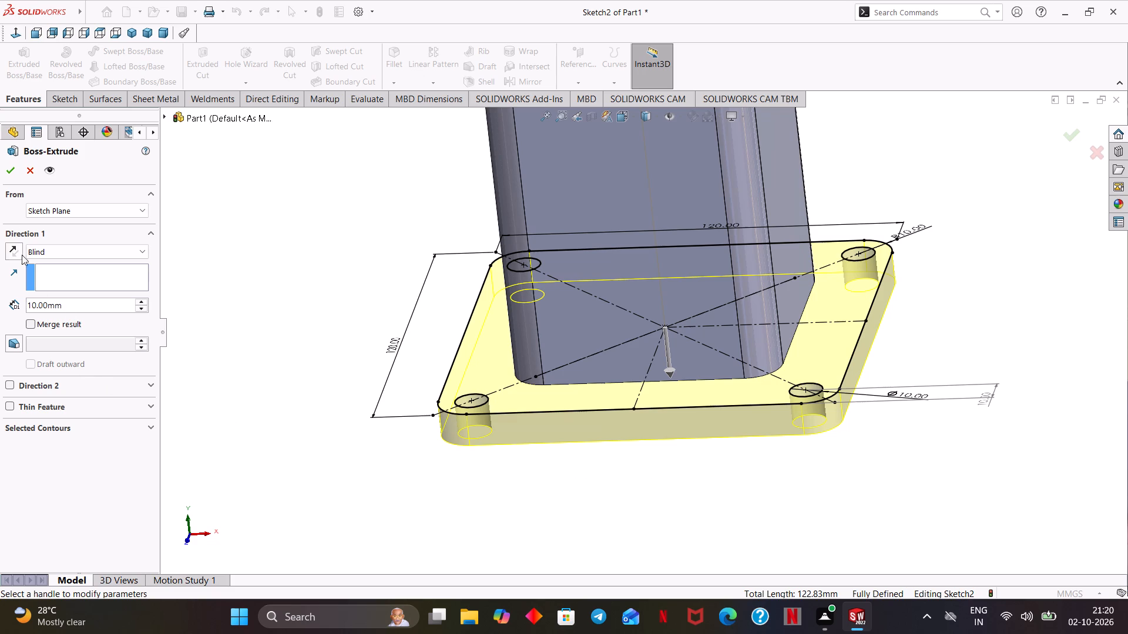
left_click(7, 173)
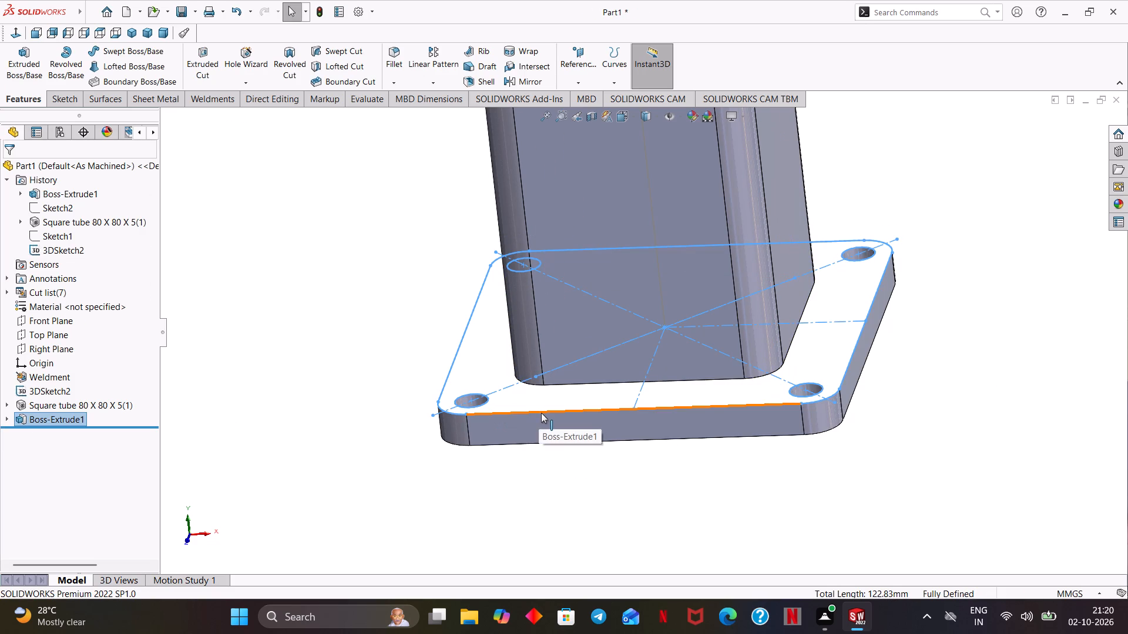
left_click(795, 473)
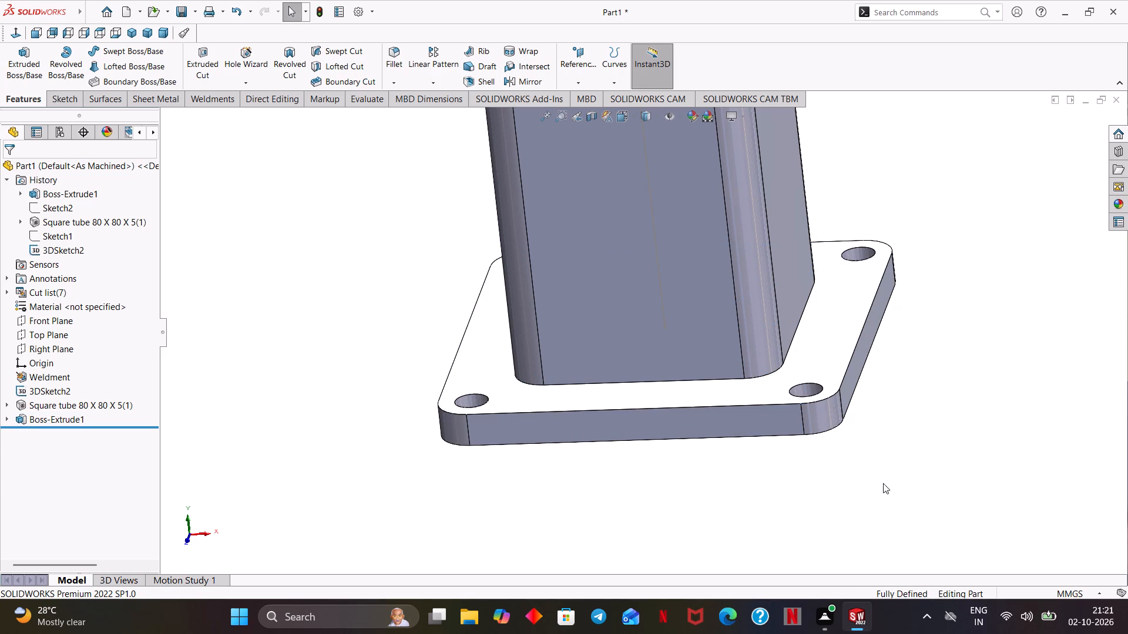
Examine the whole weldment with its new base plate, starting from the isometric view.
scroll(878, 468, "up", 4)
middle_click_drag(870, 475, 852, 368)
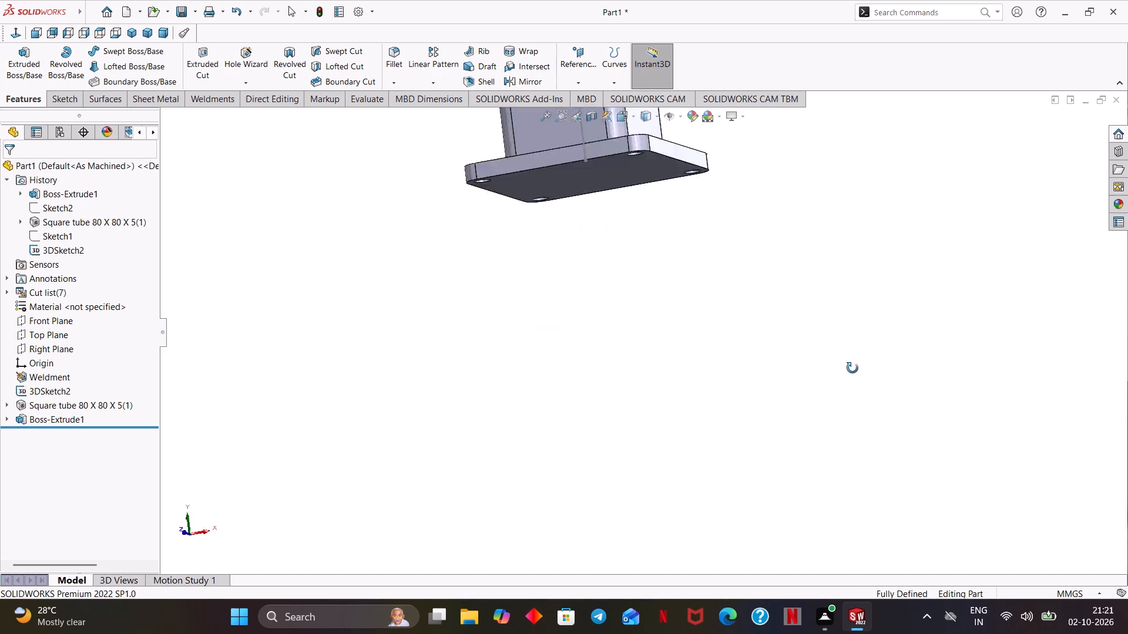
middle_click_drag(852, 368, 804, 463)
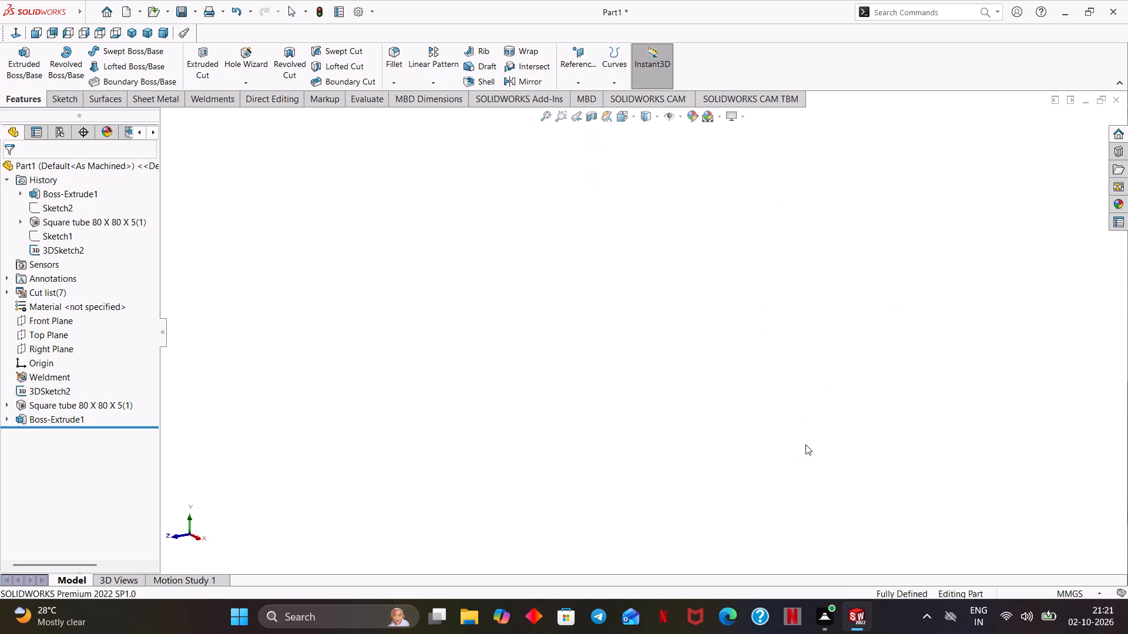
key("ctrl+7")
middle_click_drag(715, 447, 793, 306)
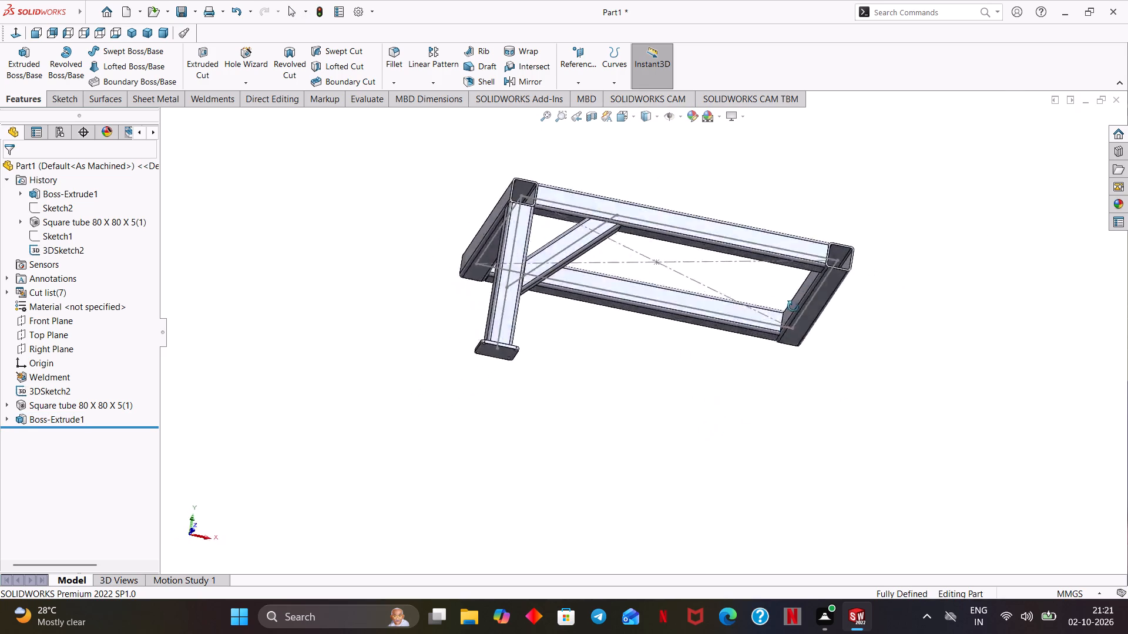
middle_click_drag(793, 306, 733, 476)
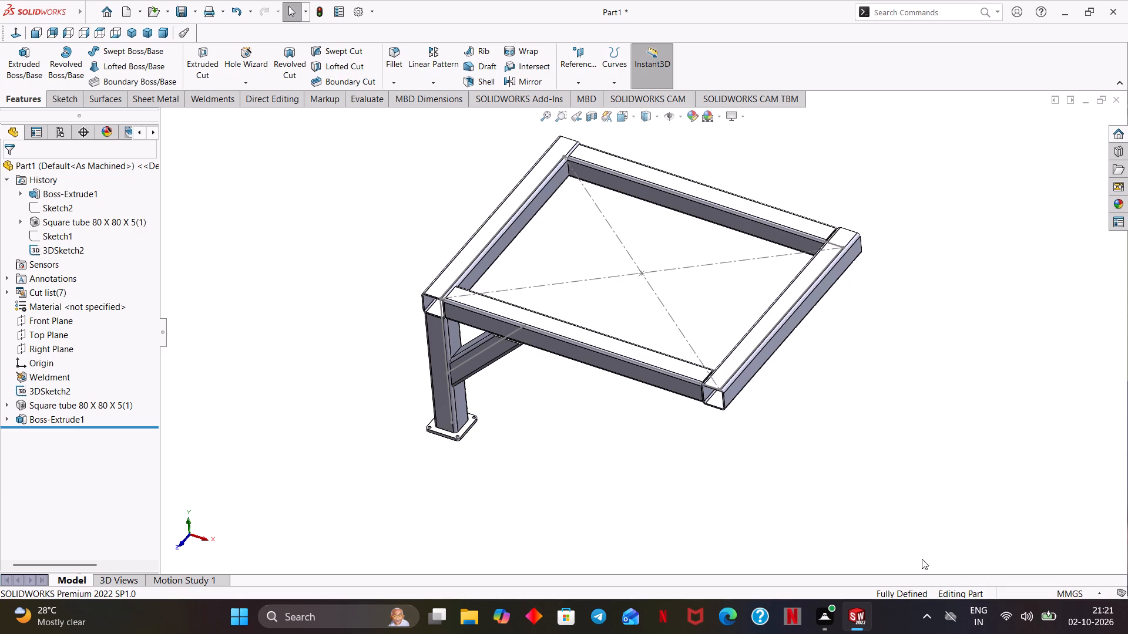
Examine the frame corner where the leg and frame tubes meet, including the brace connections and the open tube end.
middle_click_drag(959, 510, 1003, 486)
scroll(653, 427, "down", 2)
middle_click_drag(639, 411, 647, 415, "ctrl")
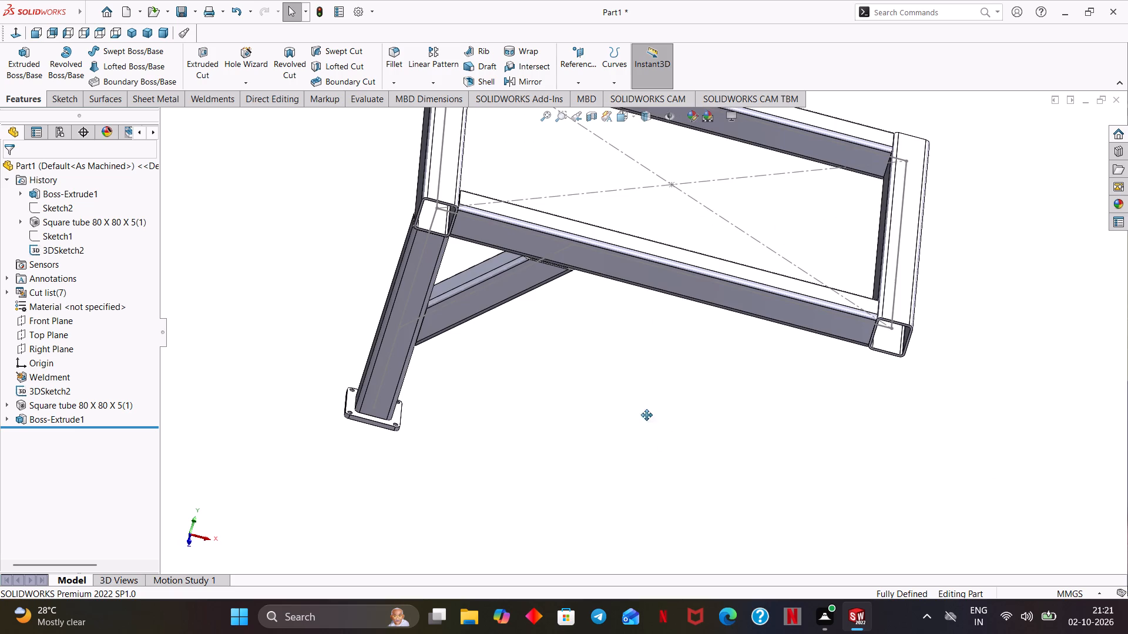
middle_click_drag(647, 415, 731, 549, "ctrl")
scroll(648, 442, "down", 2)
middle_click_drag(644, 448, 653, 397)
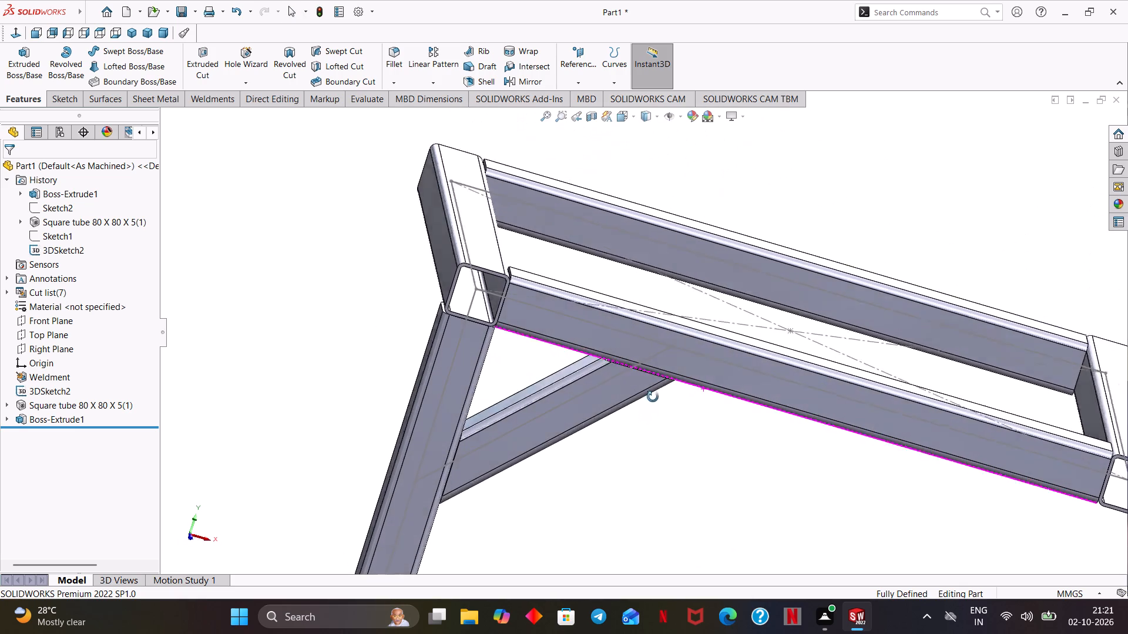
middle_click_drag(653, 397, 653, 396)
scroll(629, 413, "down", 1)
middle_click_drag(623, 421, 690, 464, "ctrl")
scroll(679, 460, "down", 1)
middle_click_drag(703, 467, 680, 439)
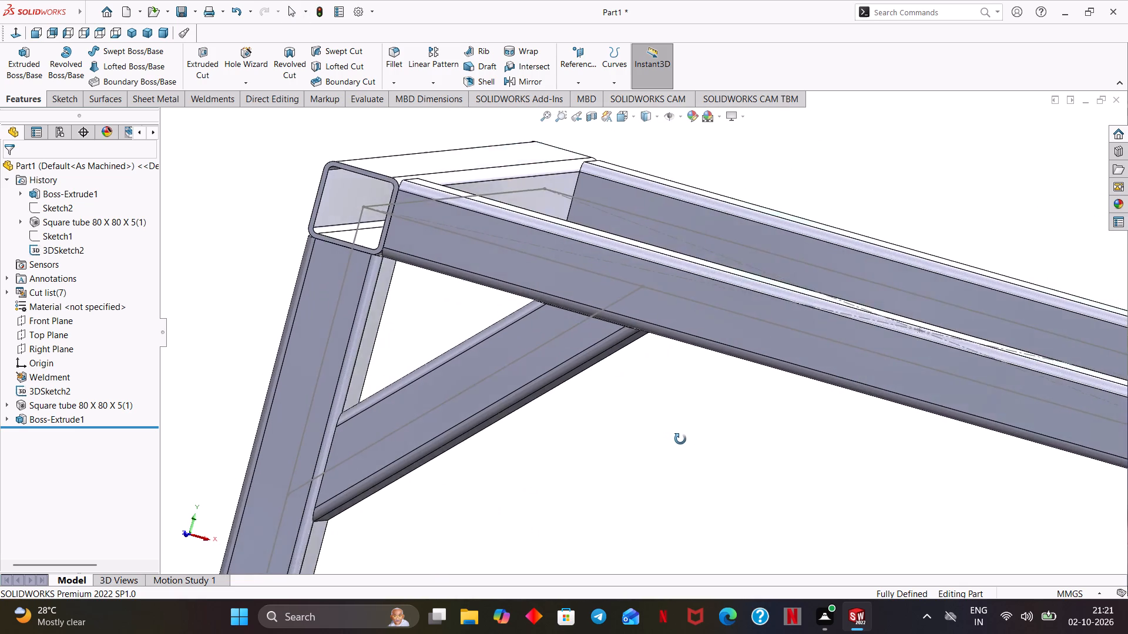
middle_click_drag(680, 439, 693, 439)
scroll(664, 440, "down", 1)
middle_click_drag(676, 434, 707, 453)
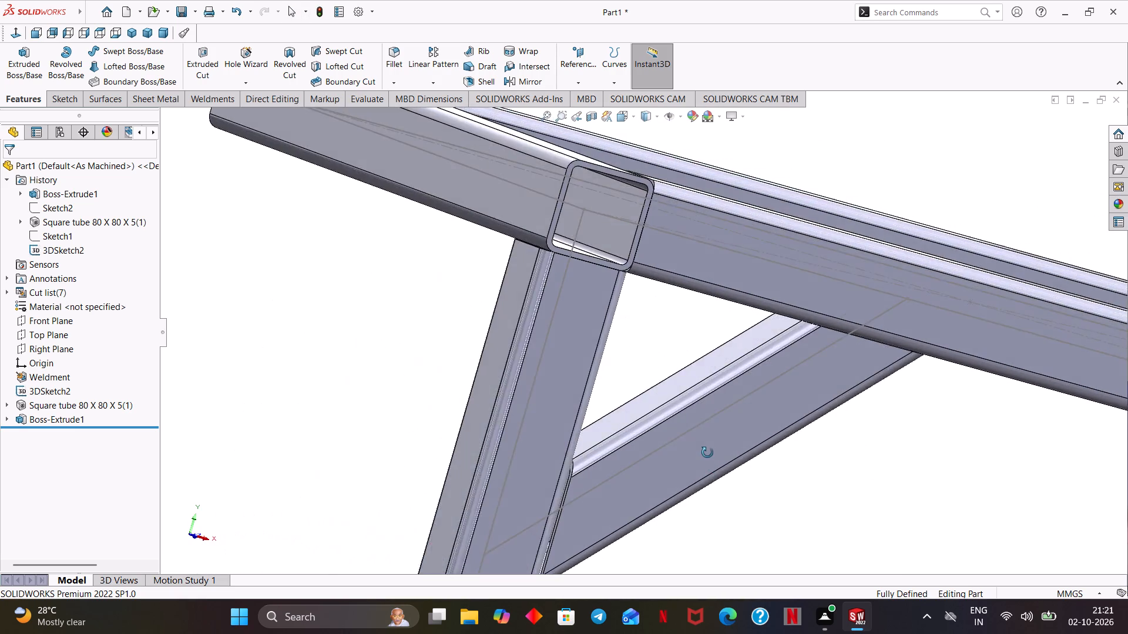
middle_click_drag(707, 453, 686, 445)
middle_click_drag(682, 403, 665, 370)
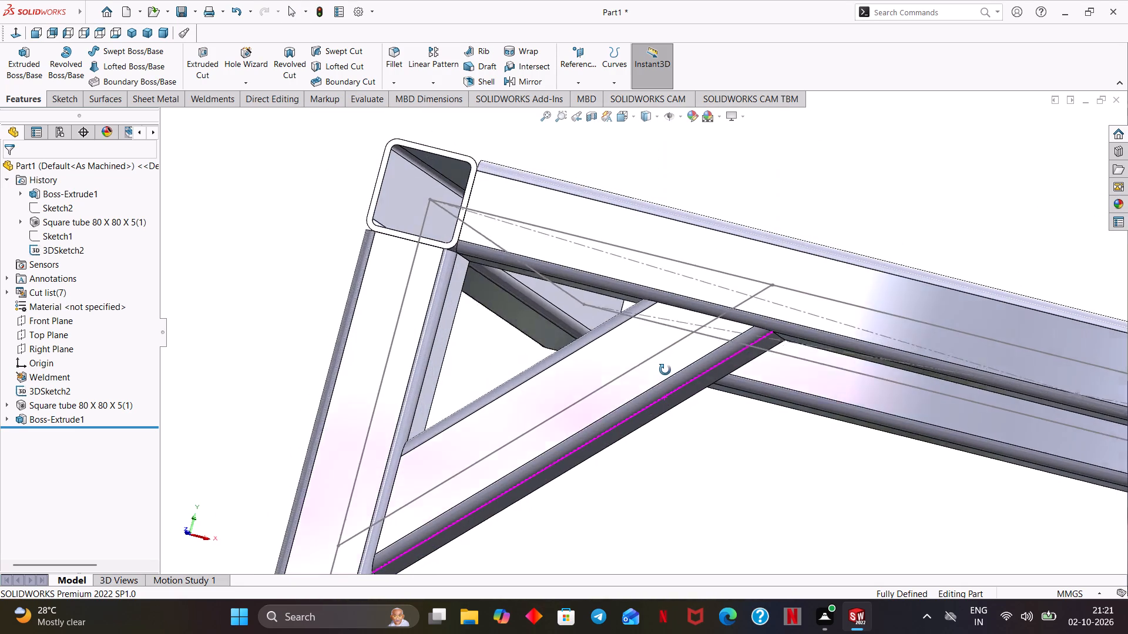
middle_click_drag(665, 370, 679, 389)
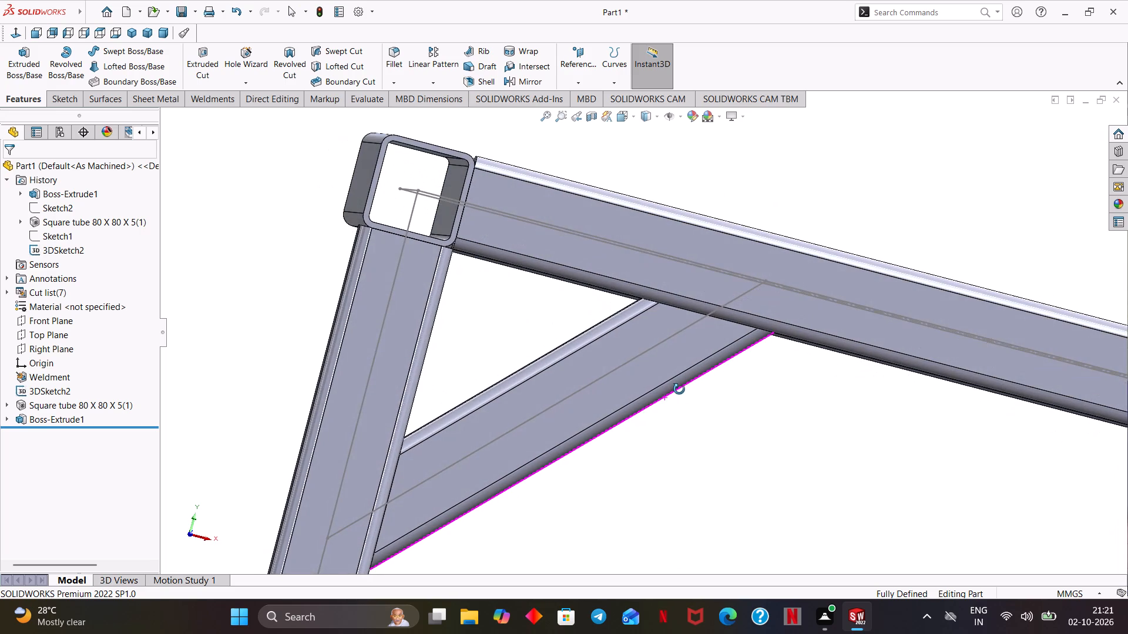
middle_click_drag(679, 389, 678, 389)
scroll(721, 414, "up", 1)
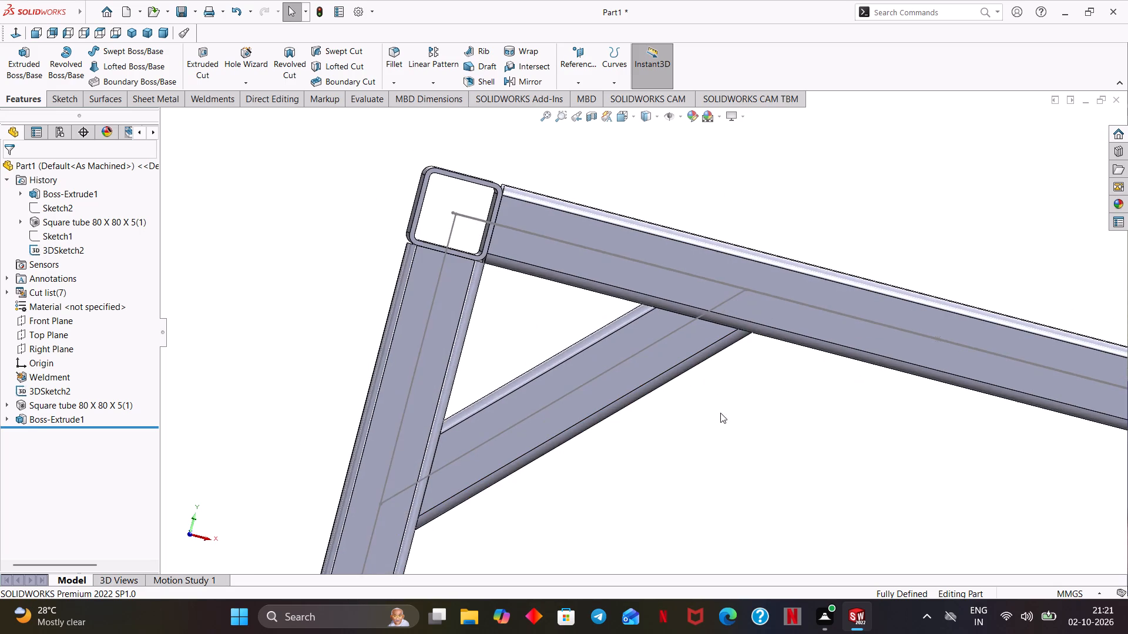
middle_click_drag(722, 408, 714, 432)
middle_click_drag(711, 435, 802, 474, "ctrl")
scroll(807, 473, "down", 1)
middle_click_drag(765, 452, 814, 454, "ctrl")
middle_click_drag(616, 370, 622, 359)
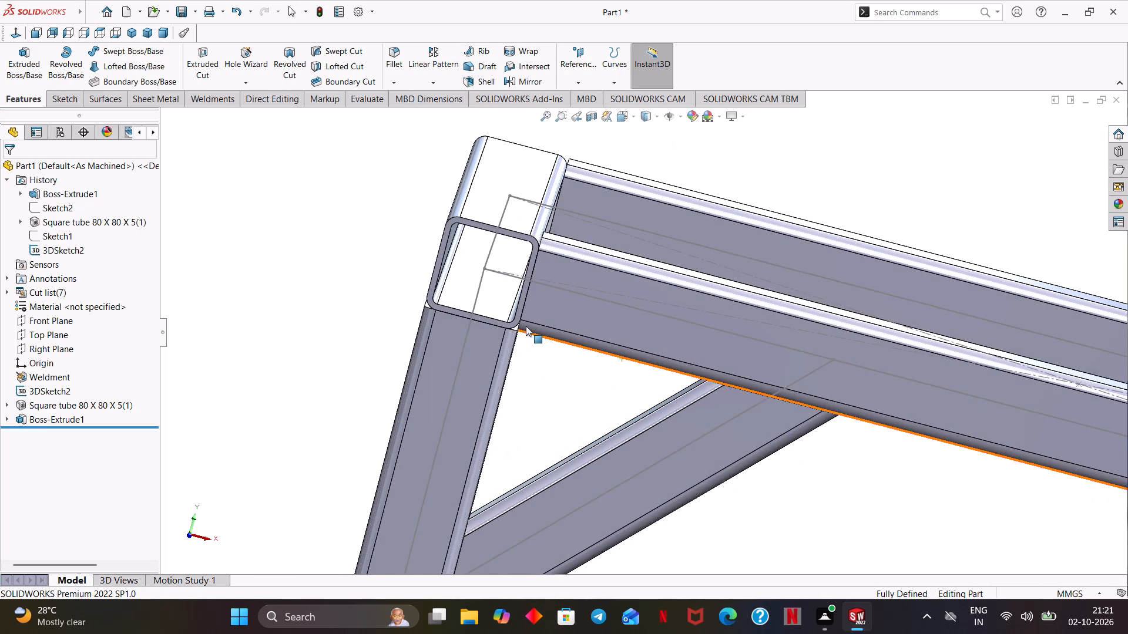
scroll(524, 326, "down", 4)
middle_click_drag(566, 332, 564, 454, "ctrl")
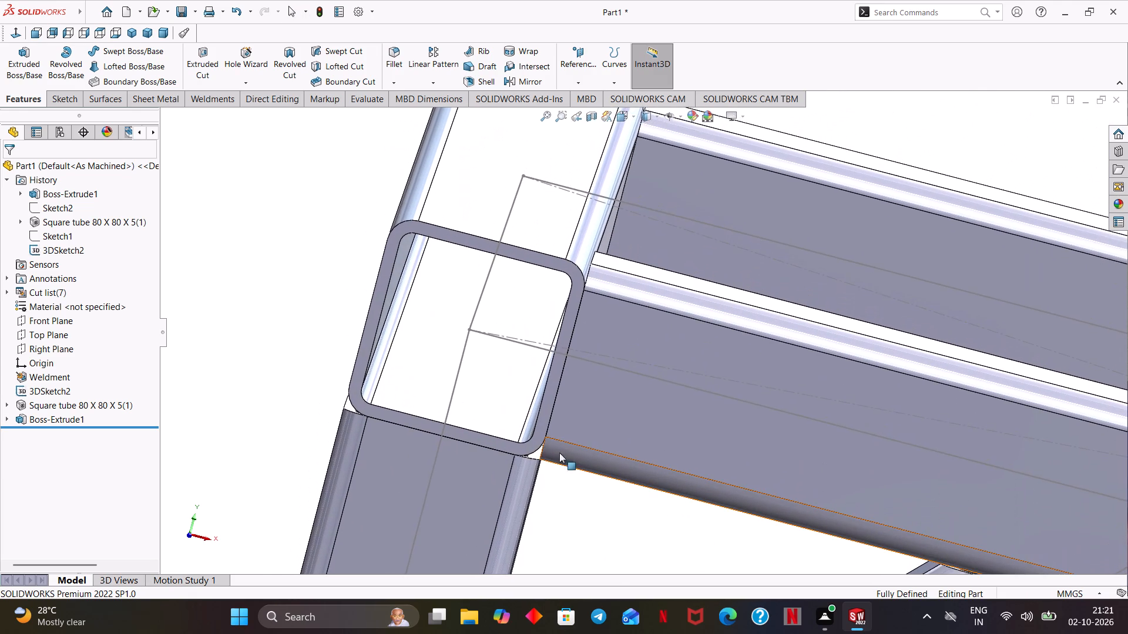
Start an end cap on the open frame tube end above the leg, with a thickness of 5 mm.
middle_click_drag(559, 448, 560, 440)
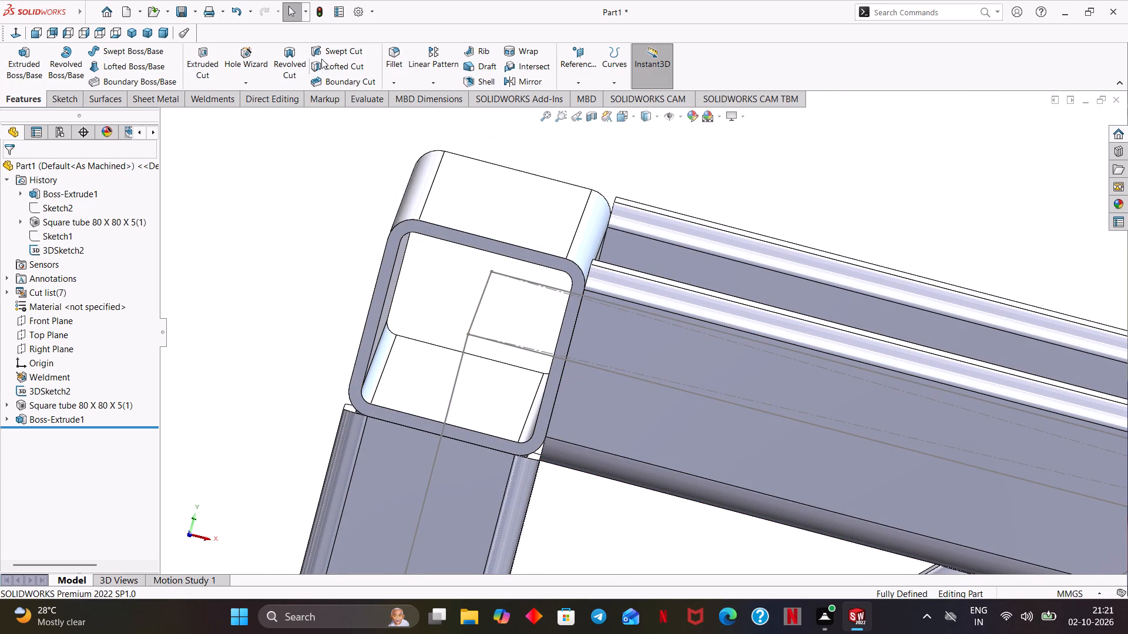
left_click(193, 100)
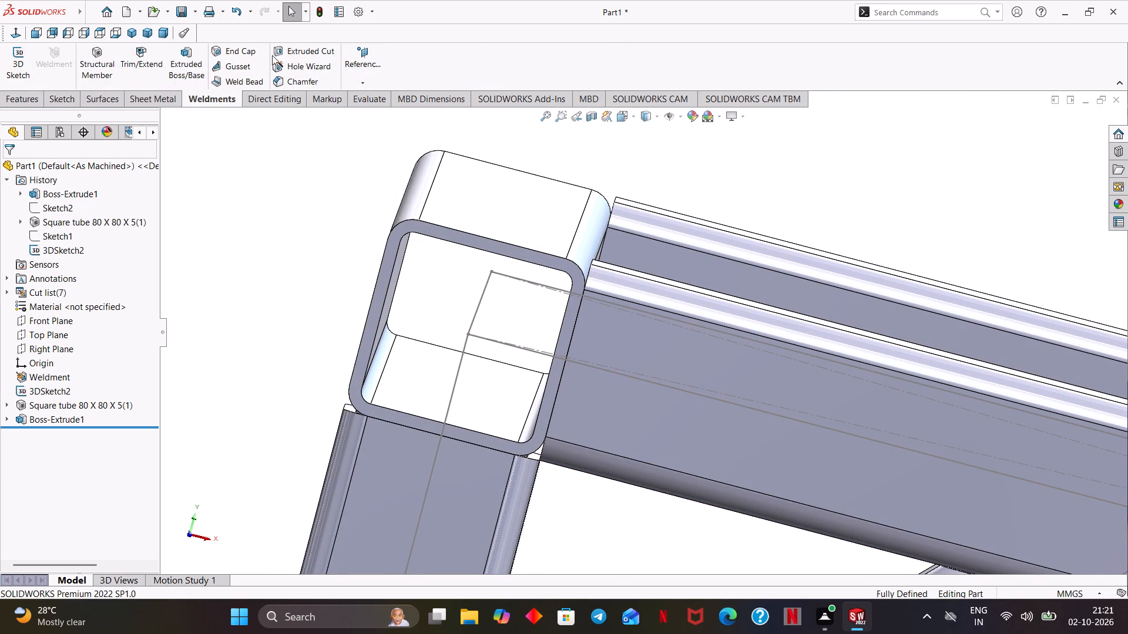
left_click(240, 49)
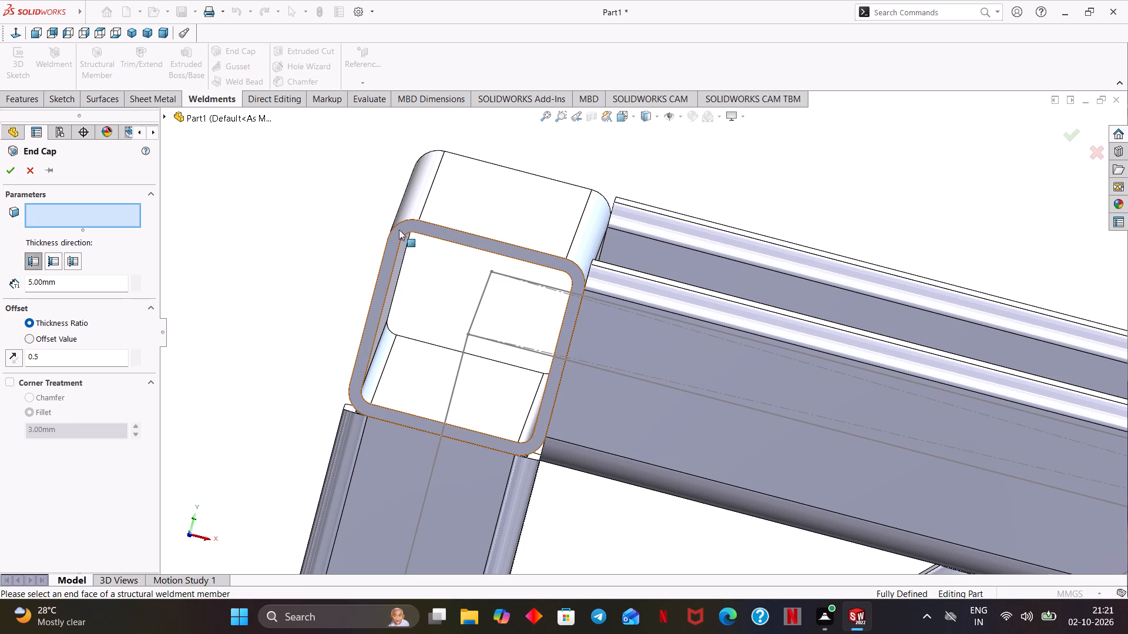
left_click(455, 233)
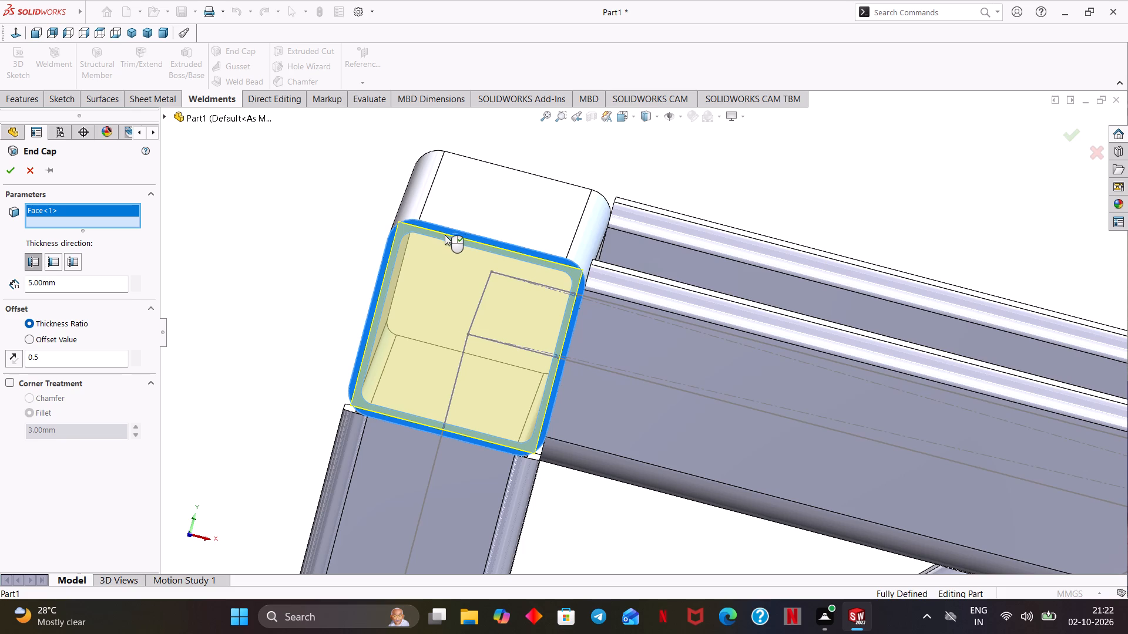
left_click_drag(61, 283, 61, 282)
left_click_drag(61, 282, 14, 291)
key("5")
key("Return")
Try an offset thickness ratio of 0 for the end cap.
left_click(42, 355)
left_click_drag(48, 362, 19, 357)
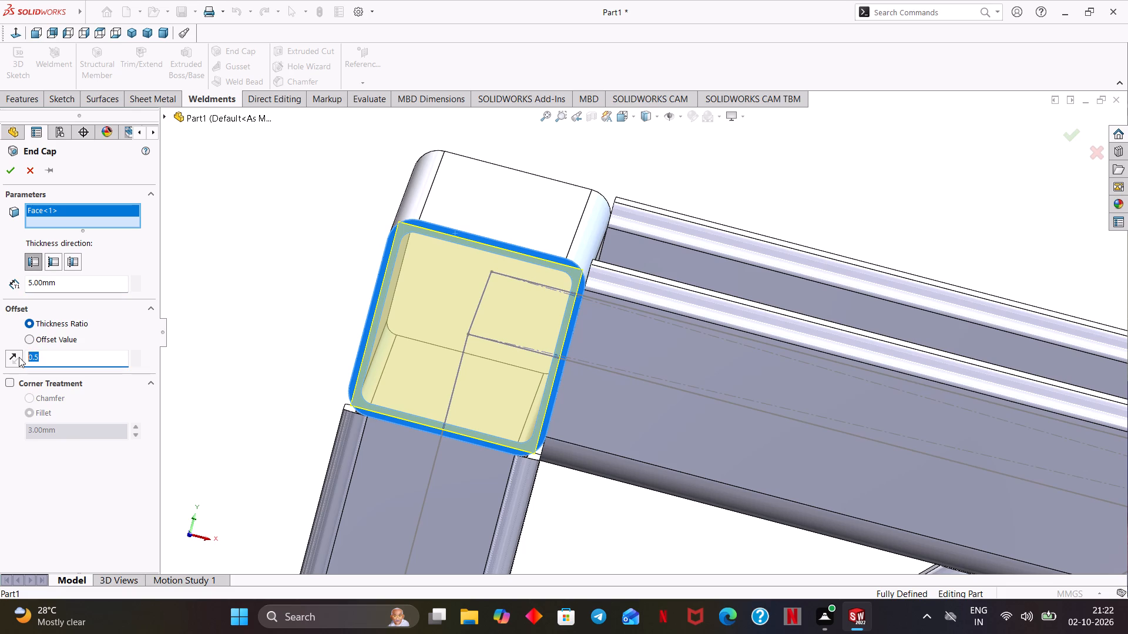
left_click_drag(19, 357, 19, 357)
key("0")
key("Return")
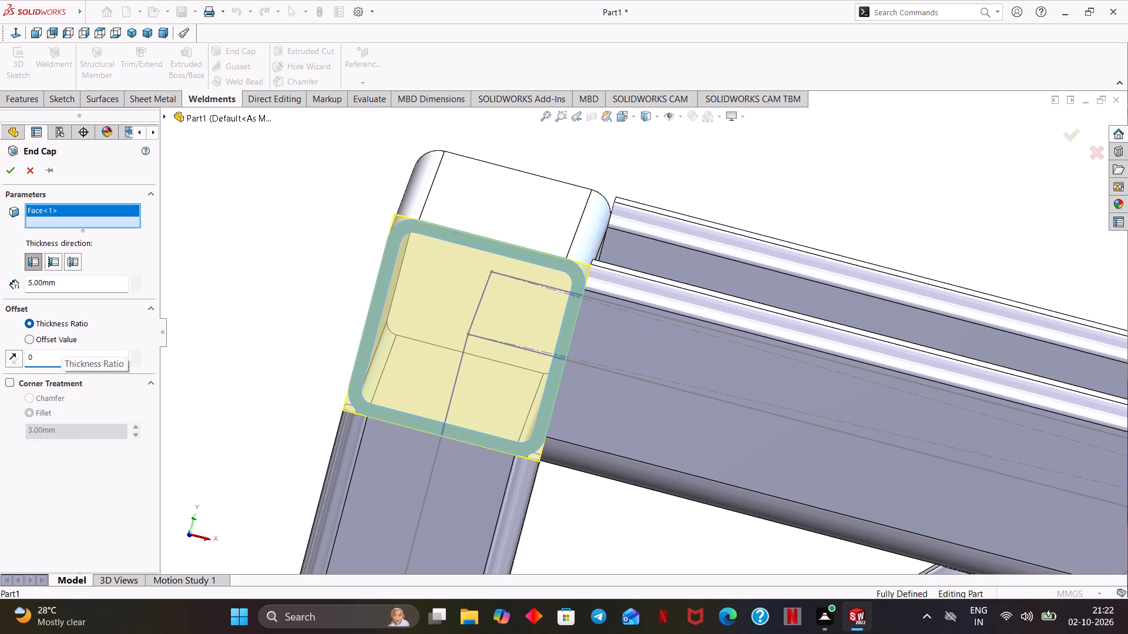
Set the end cap's thickness ratio to 0.5, add a 10 mm fillet corner treatment and create the cap.
left_click_drag(41, 357, 11, 358)
type("0.5")
key("Return")
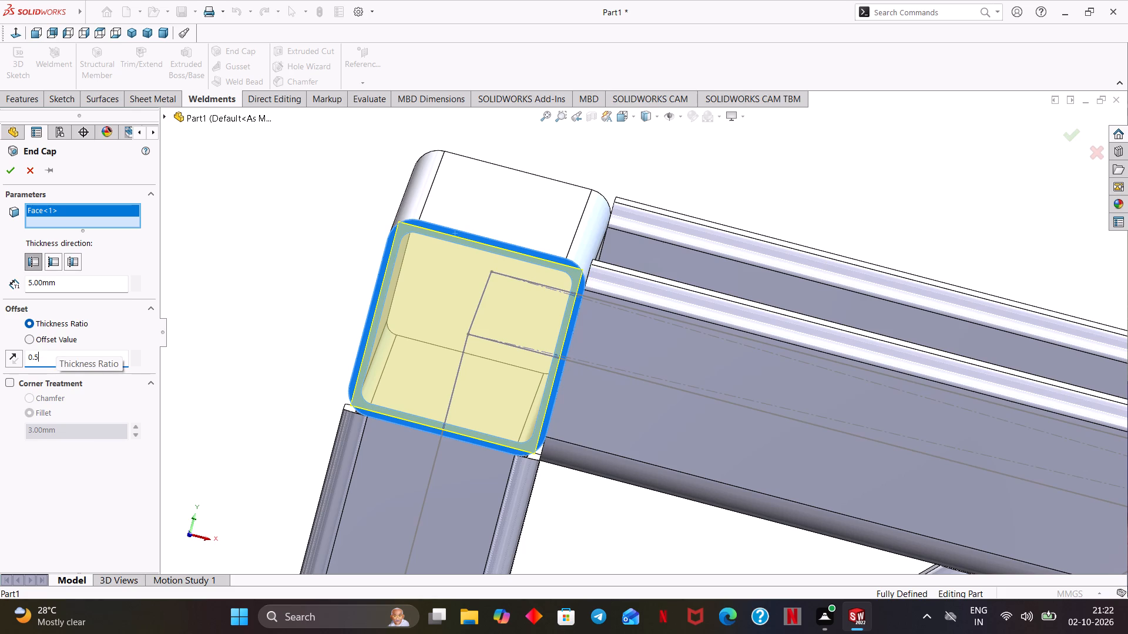
left_click(5, 385)
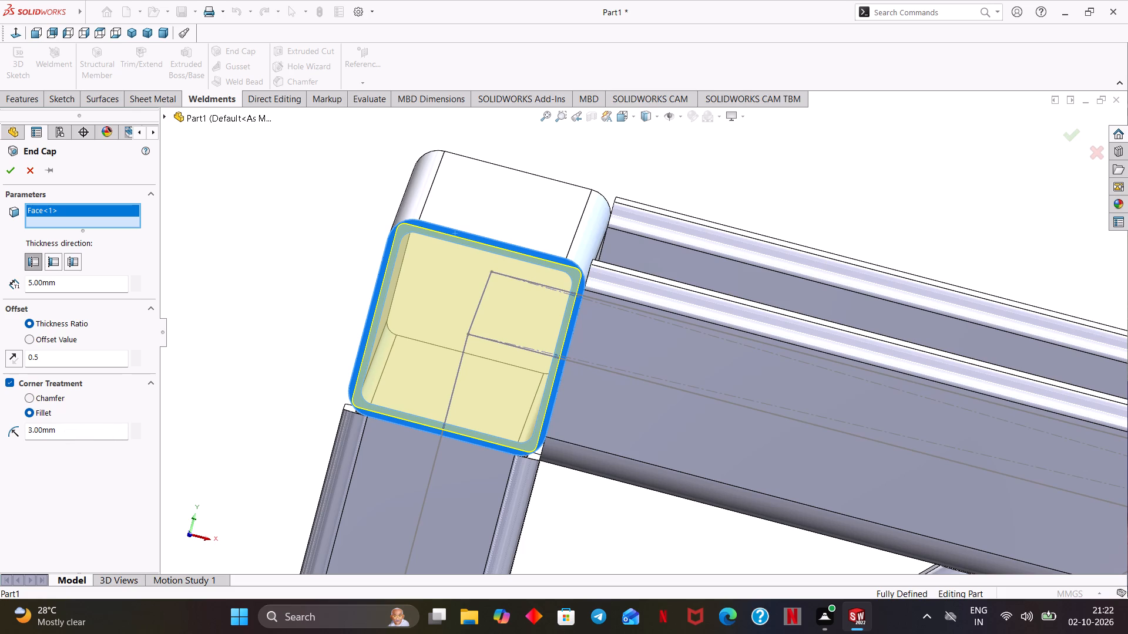
left_click_drag(59, 430, 12, 430)
type("10")
key("Return")
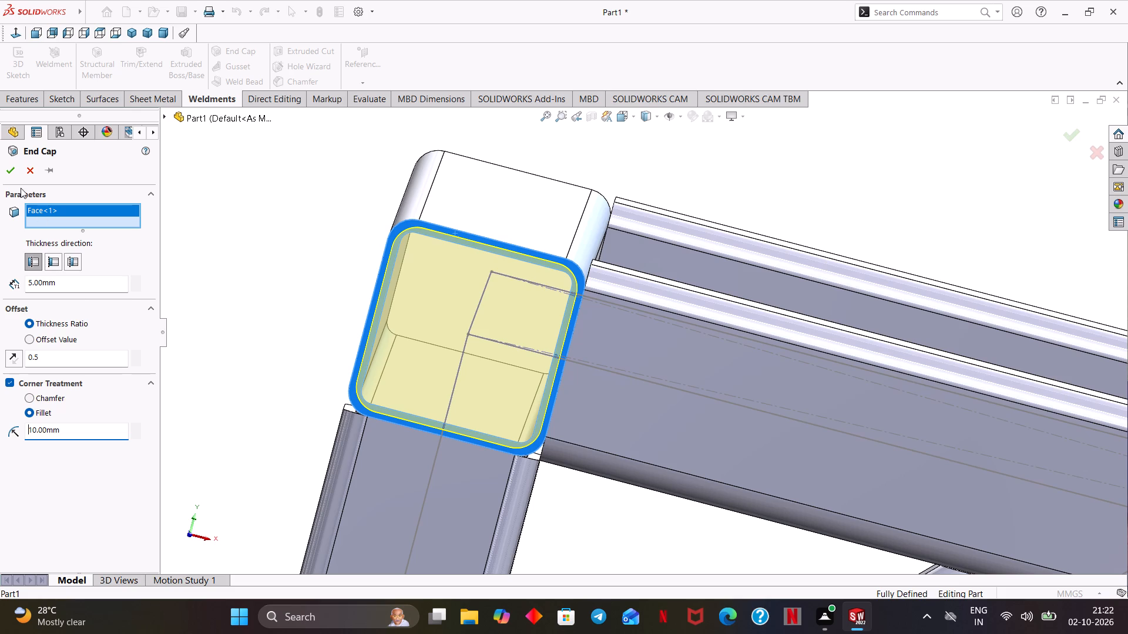
left_click(10, 177)
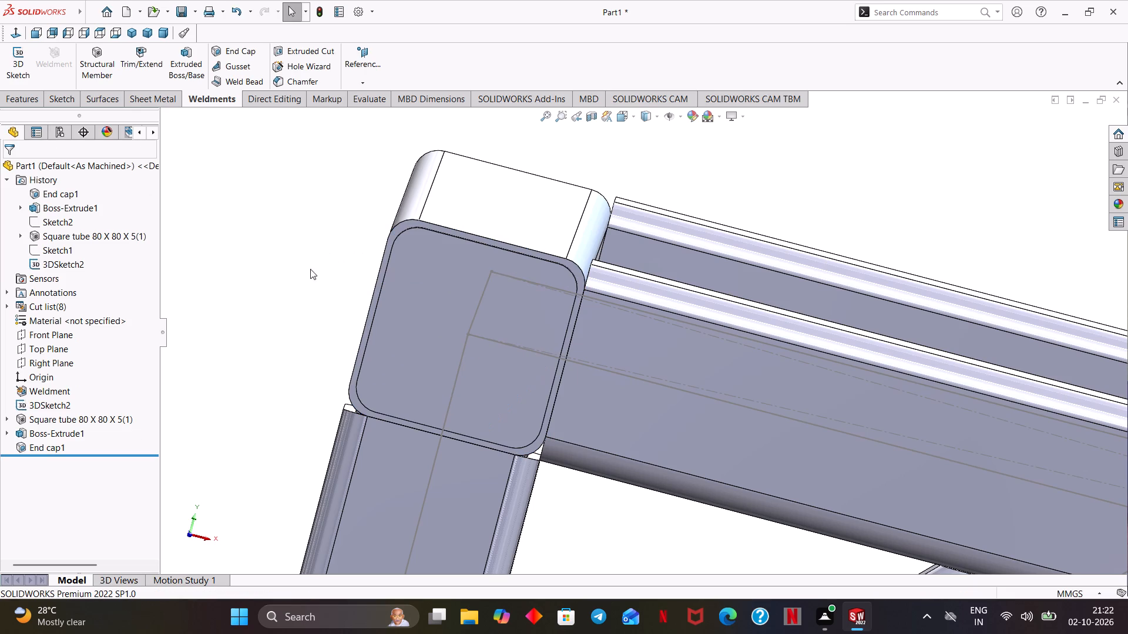
Examine the capped tube end and the surrounding frame corner from several angles.
scroll(301, 270, "up", 1)
middle_click(280, 268)
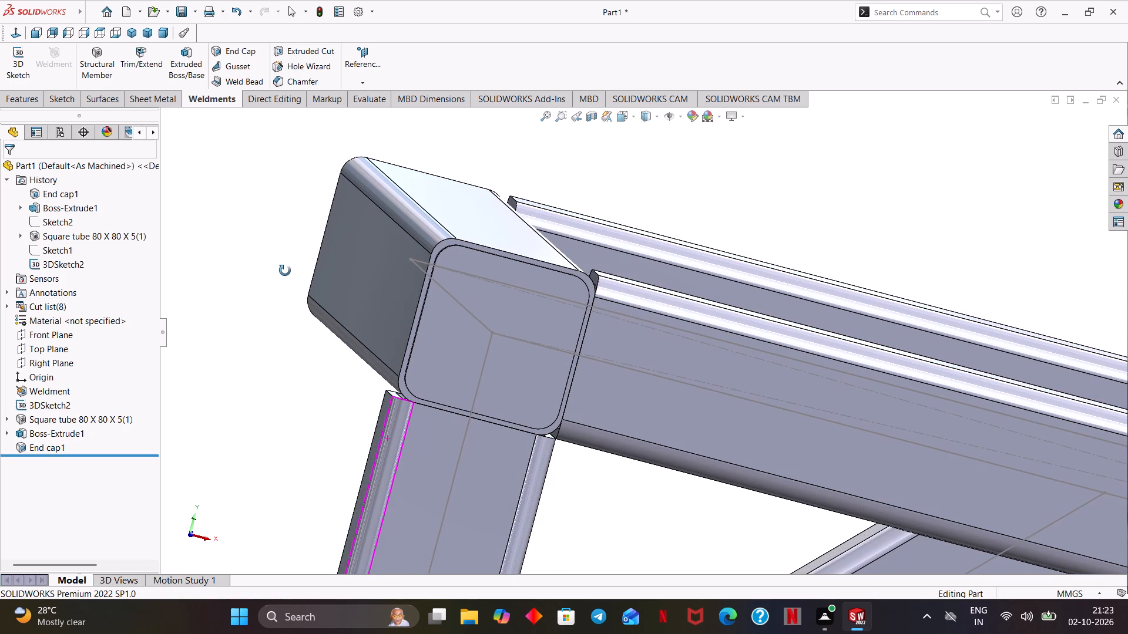
middle_click_drag(319, 270, 308, 257)
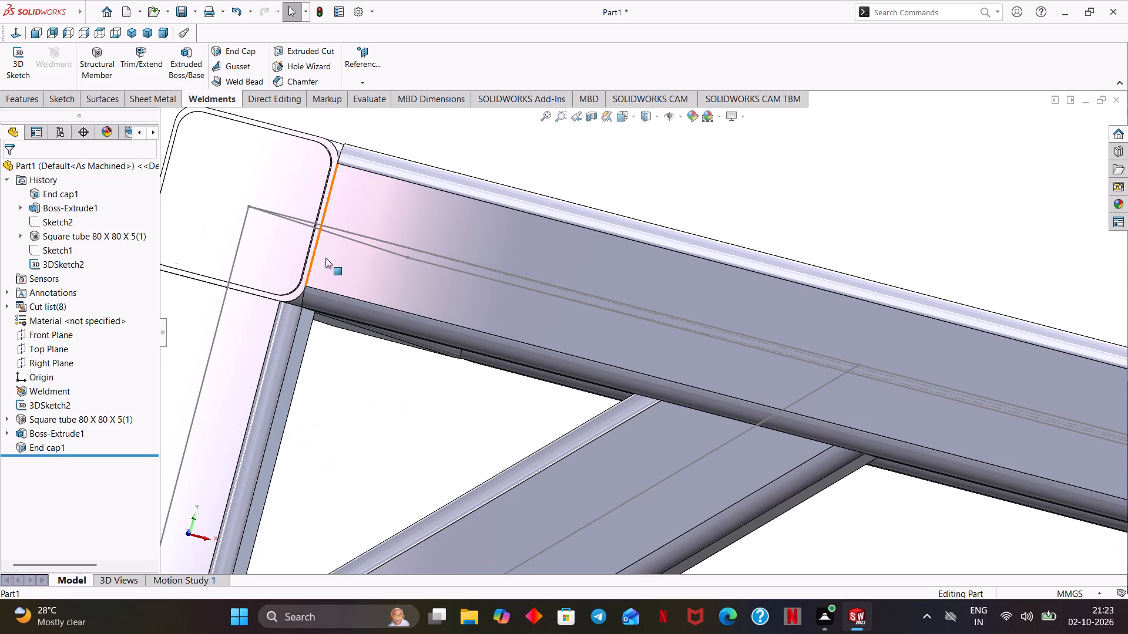
middle_click_drag(364, 393, 566, 477, "ctrl")
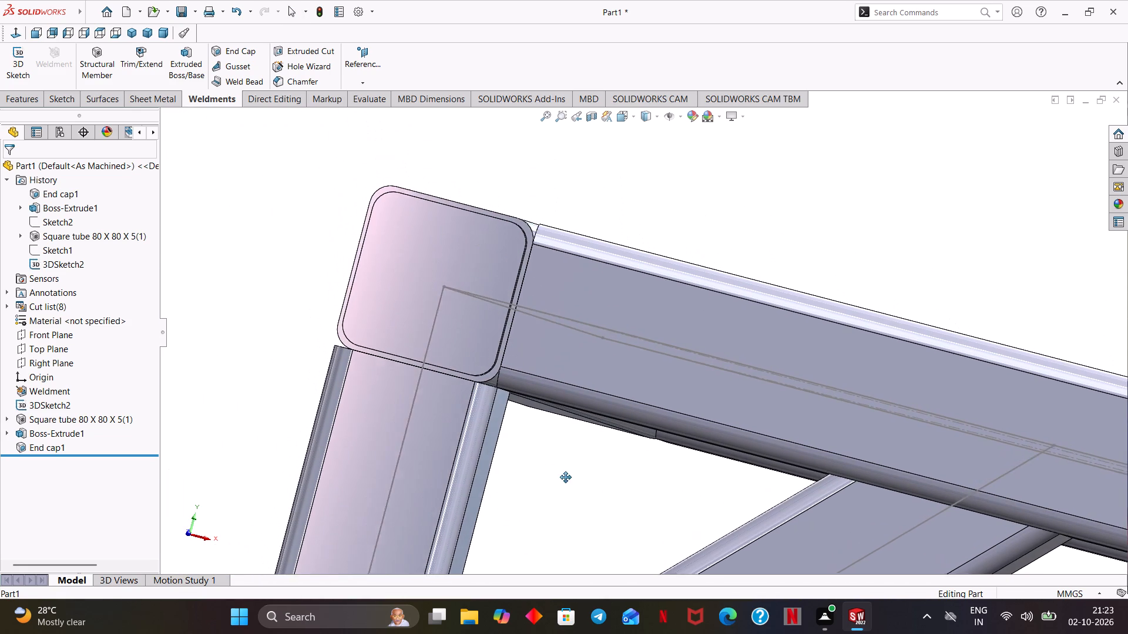
middle_click_drag(566, 477, 573, 480, "ctrl")
middle_click_drag(565, 484, 541, 496)
middle_click_drag(536, 497, 609, 450, "ctrl")
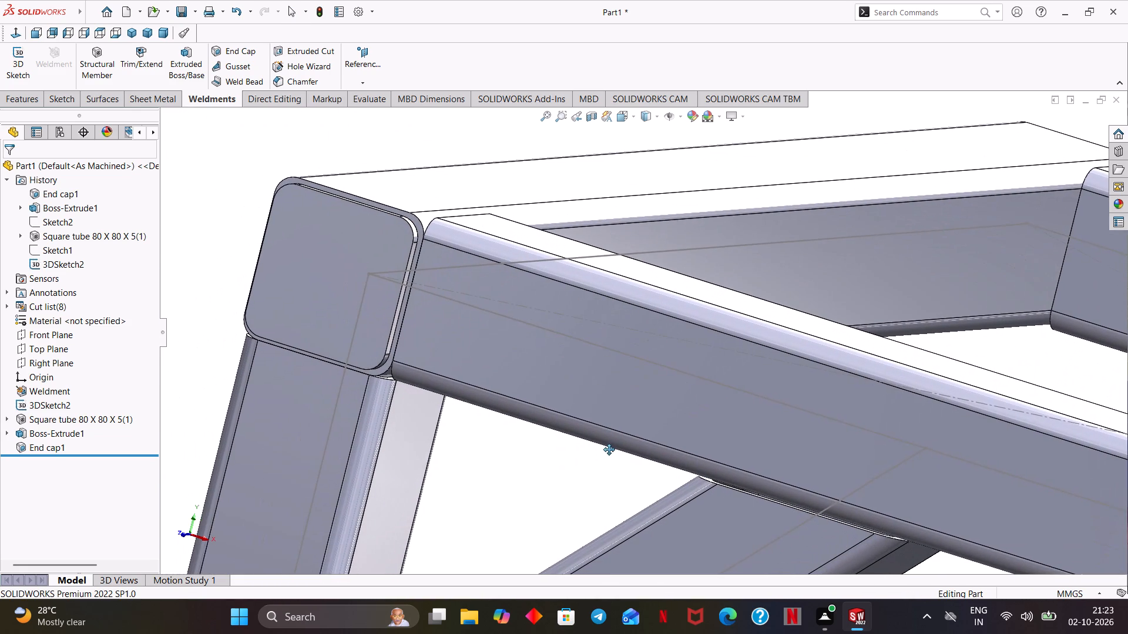
middle_click_drag(609, 450, 610, 449, "ctrl")
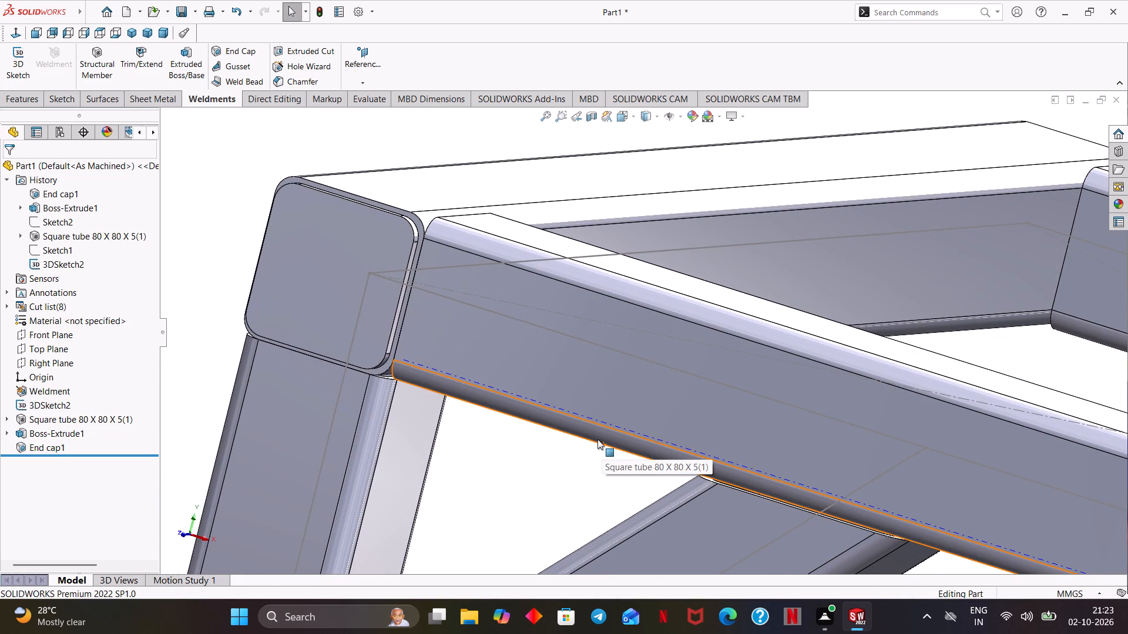
middle_click_drag(596, 463, 561, 459)
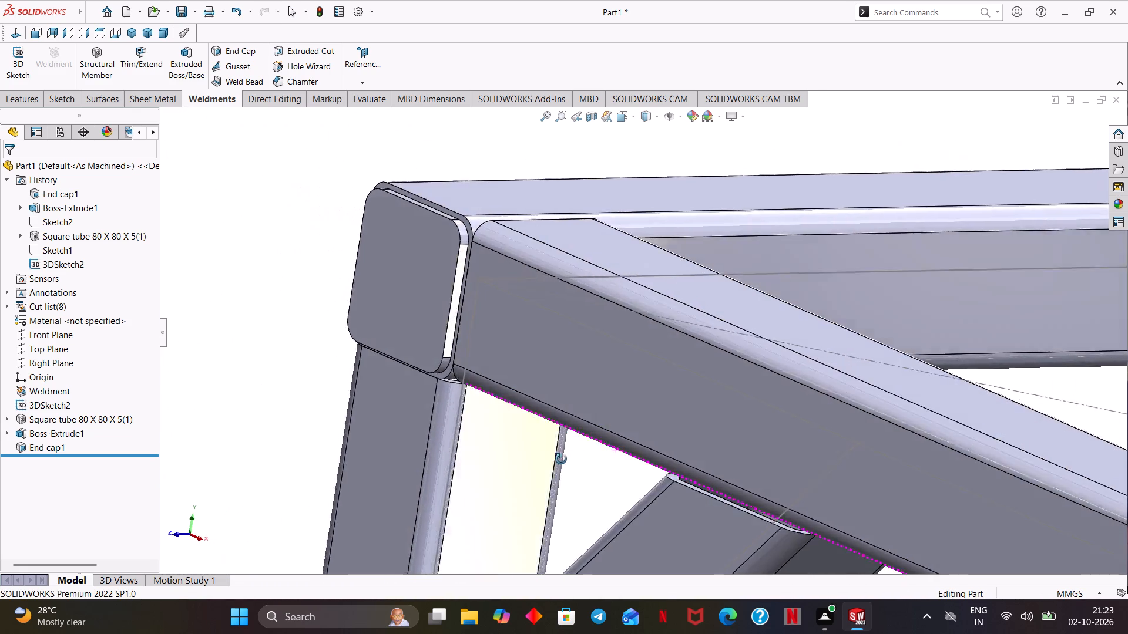
middle_click_drag(561, 459, 576, 450)
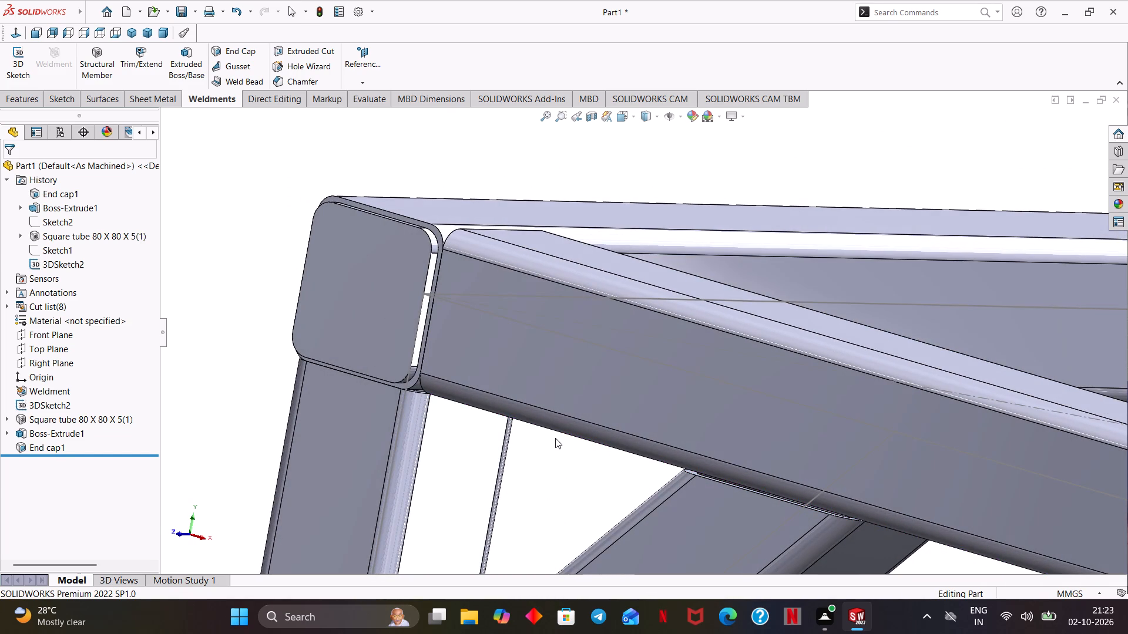
Start a gusset at the frame's far back corner, using the inner side faces of the two meeting tubes as supporting faces.
key("ctrl+8")
key("ctrl+7")
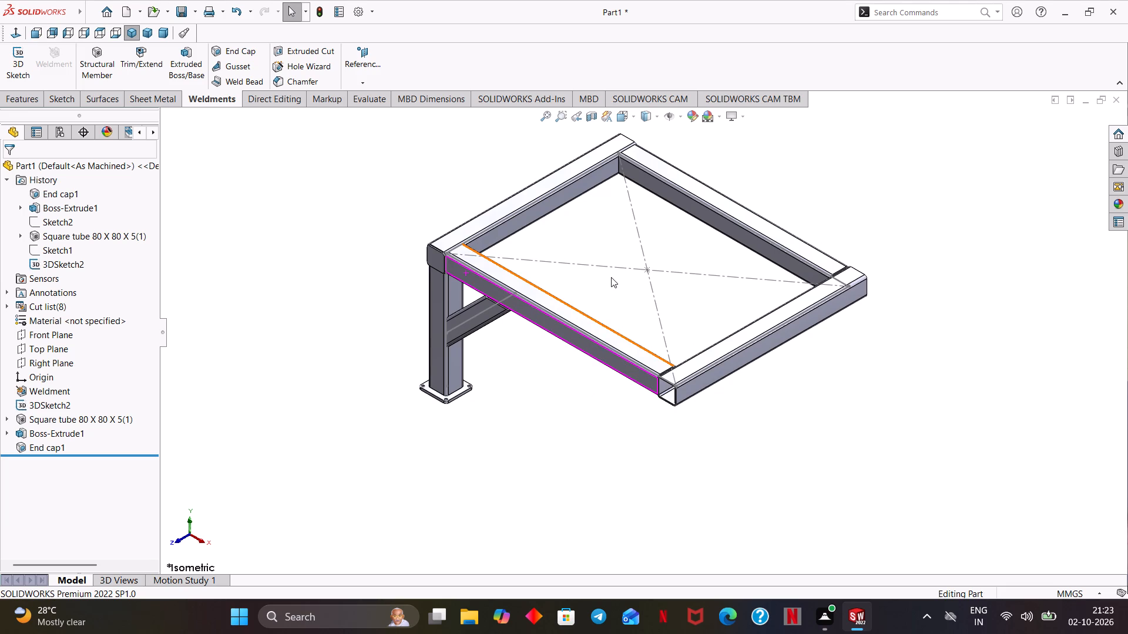
scroll(611, 281, "down", 2)
middle_click_drag(597, 326, 536, 450, "ctrl")
scroll(537, 449, "down", 1, "ctrl")
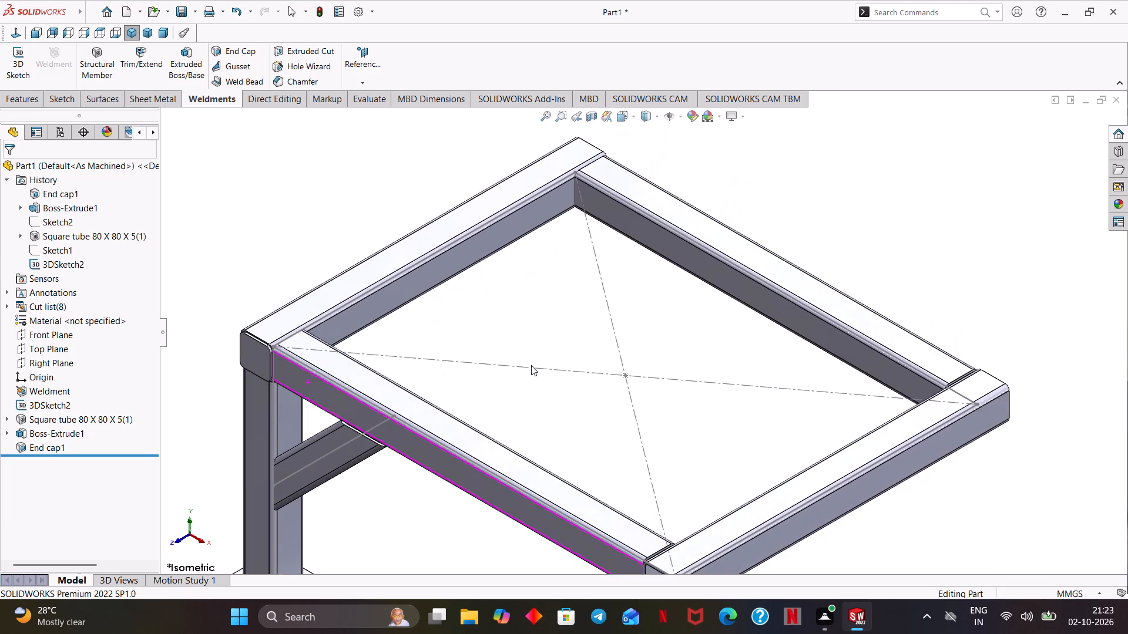
scroll(536, 331, "down", 1)
middle_click_drag(546, 303, 534, 437, "ctrl")
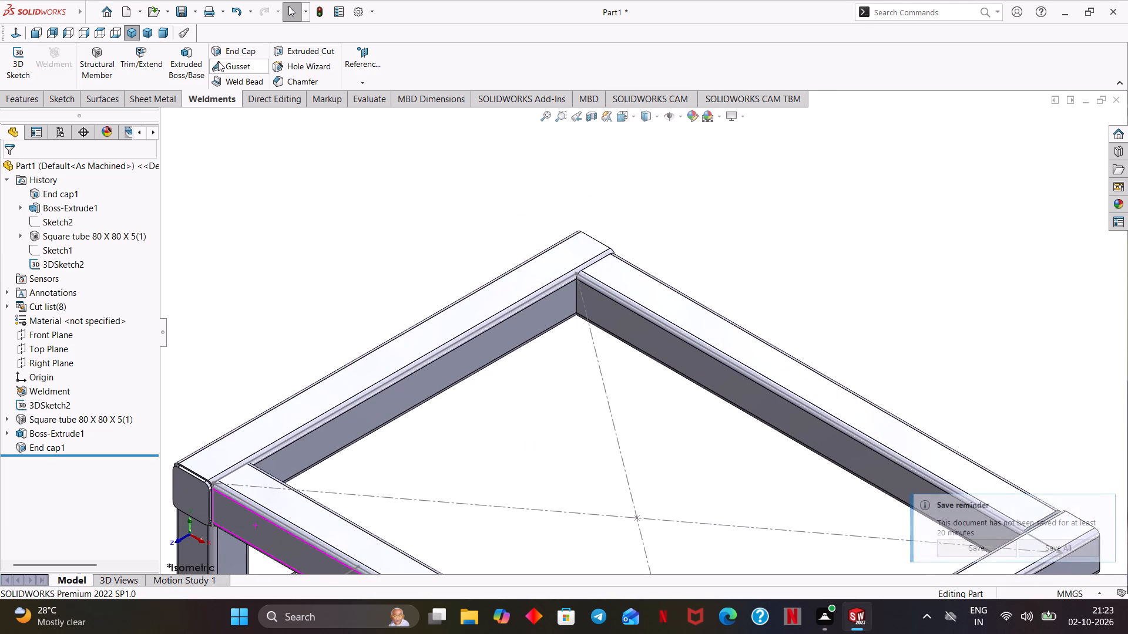
left_click(221, 63)
left_click(540, 326)
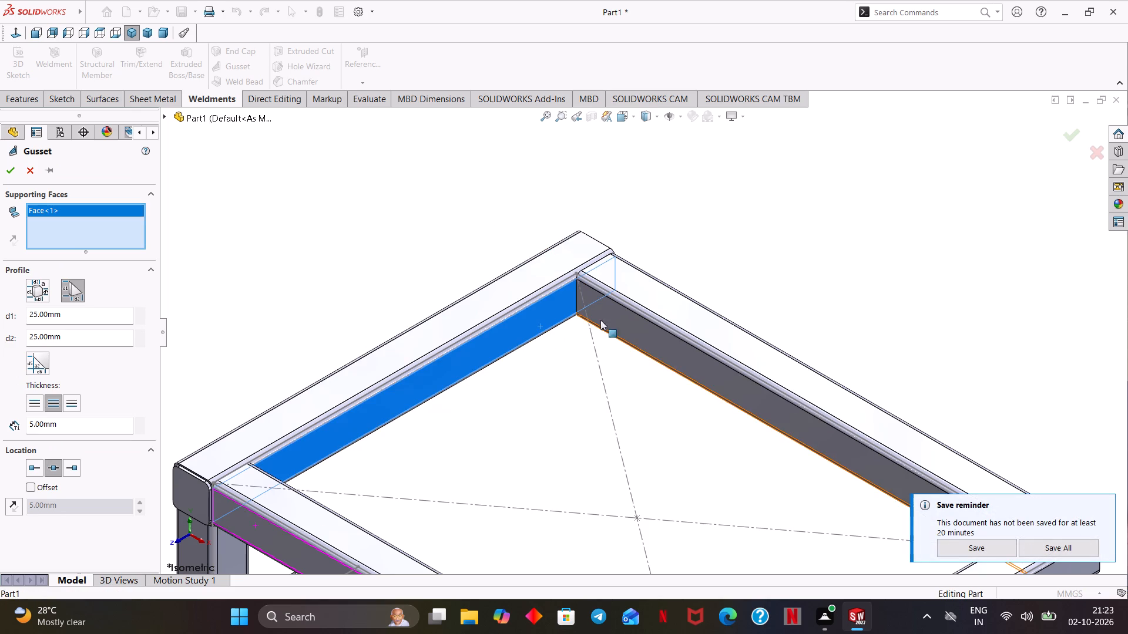
left_click(620, 319)
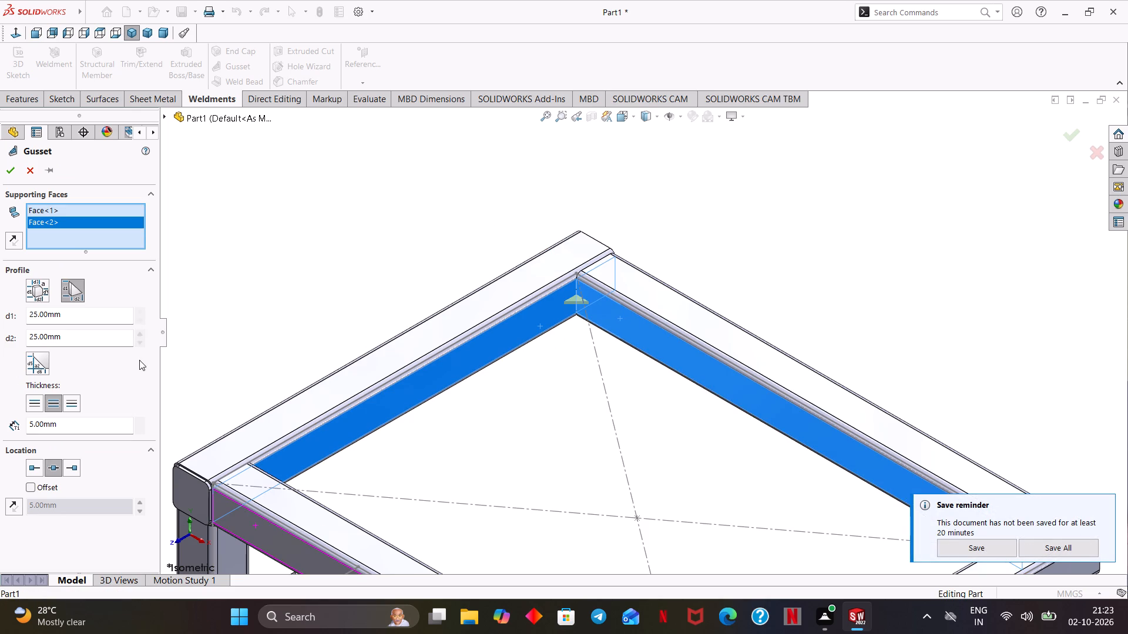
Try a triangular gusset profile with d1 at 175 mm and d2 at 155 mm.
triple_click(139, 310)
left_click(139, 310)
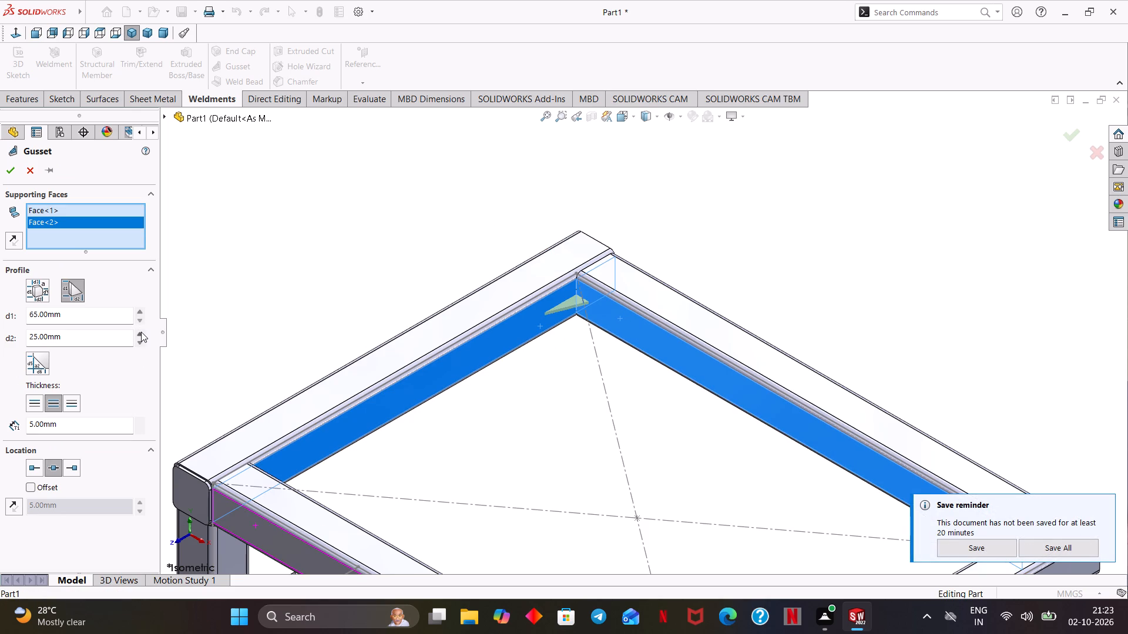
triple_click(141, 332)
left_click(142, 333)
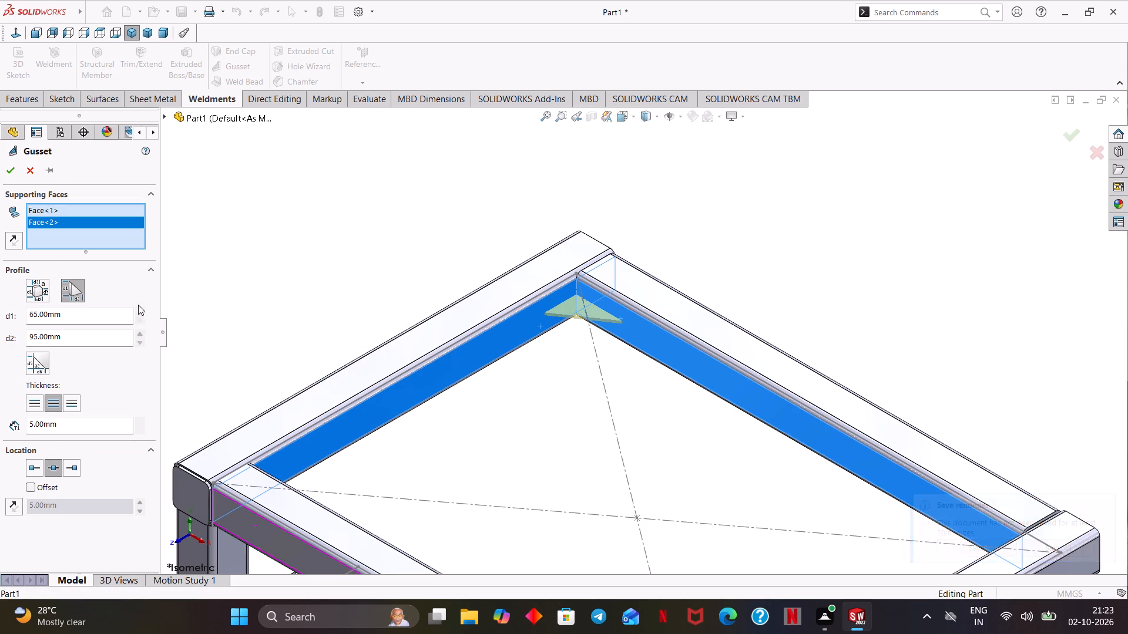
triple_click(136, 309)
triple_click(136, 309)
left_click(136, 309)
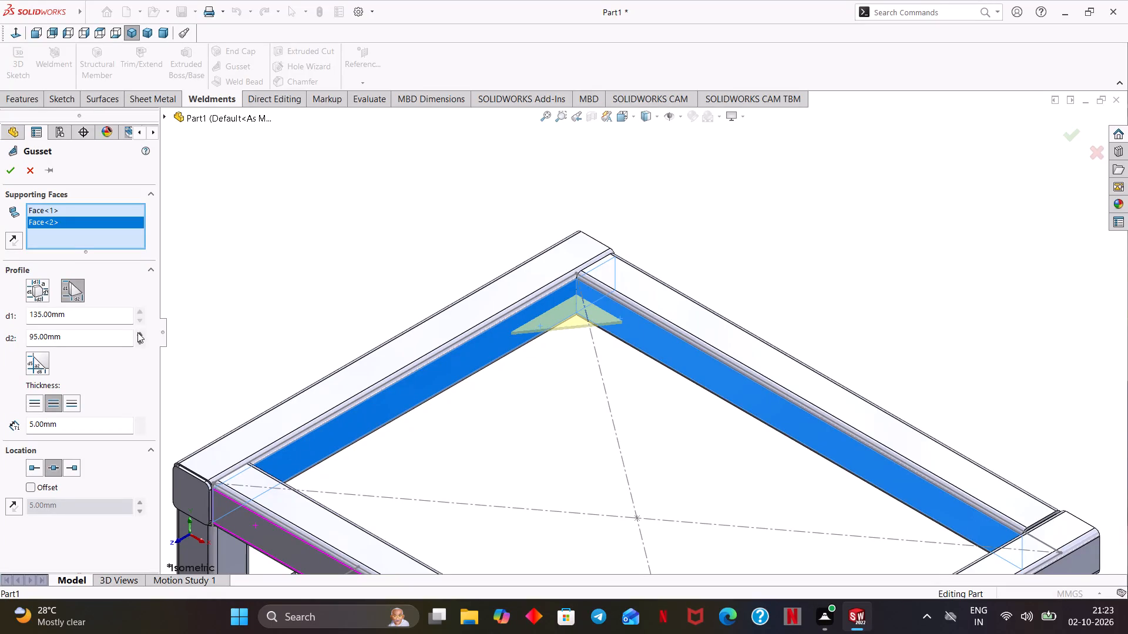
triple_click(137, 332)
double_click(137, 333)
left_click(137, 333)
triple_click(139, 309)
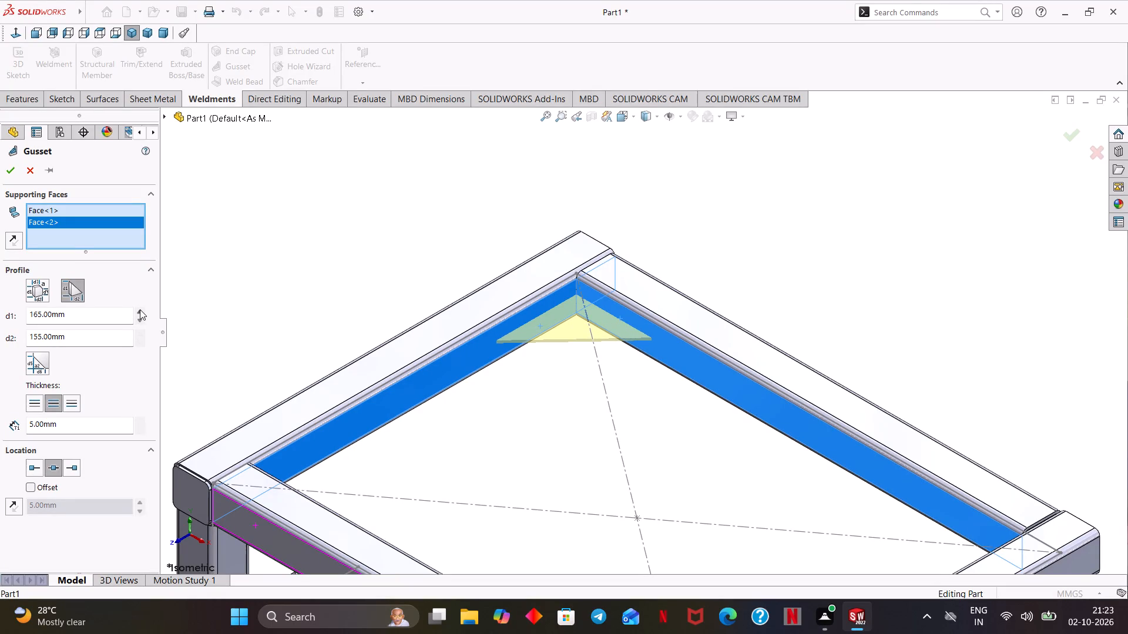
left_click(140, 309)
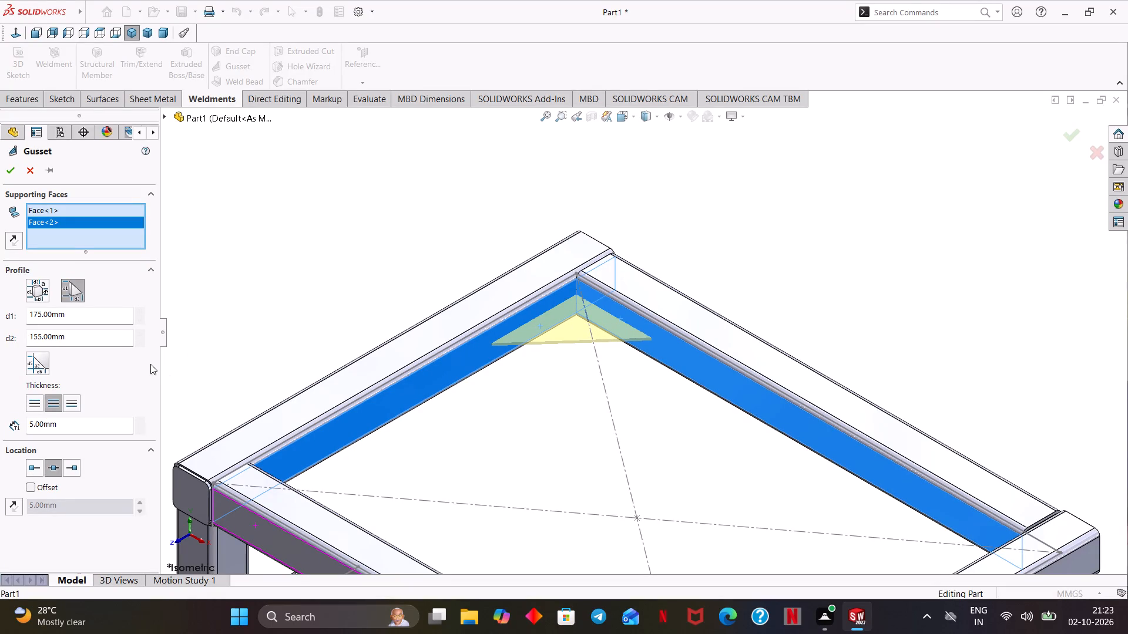
Switch the gusset to a polygonal profile with d1 at 100 mm, d2 at 100 mm and d3 at 20 mm.
left_click(39, 299)
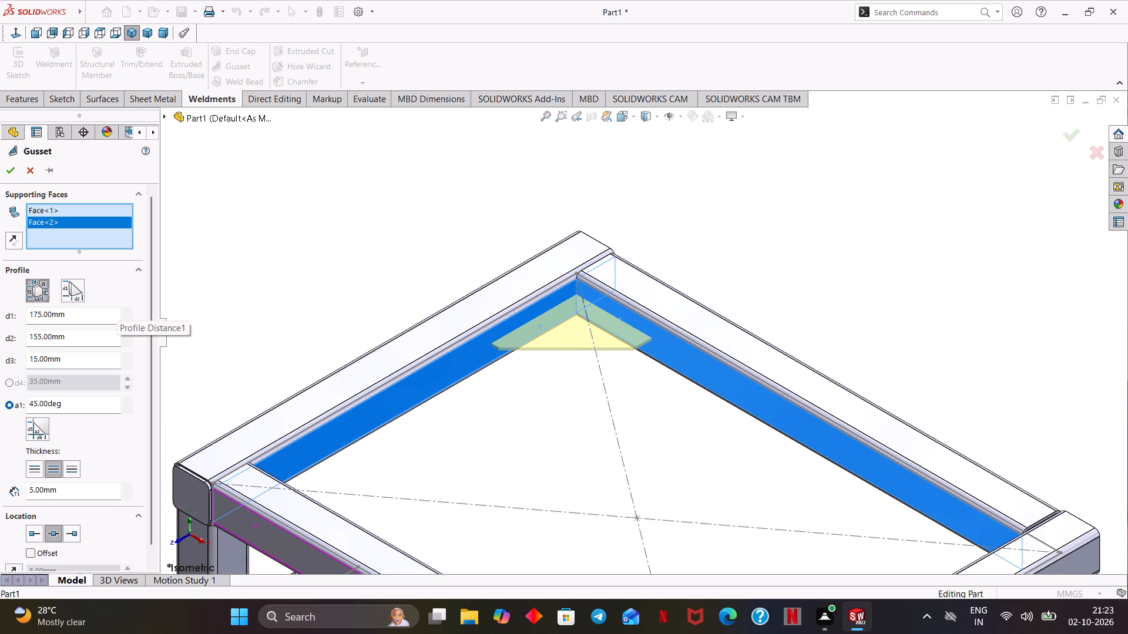
left_click_drag(65, 317, 14, 319)
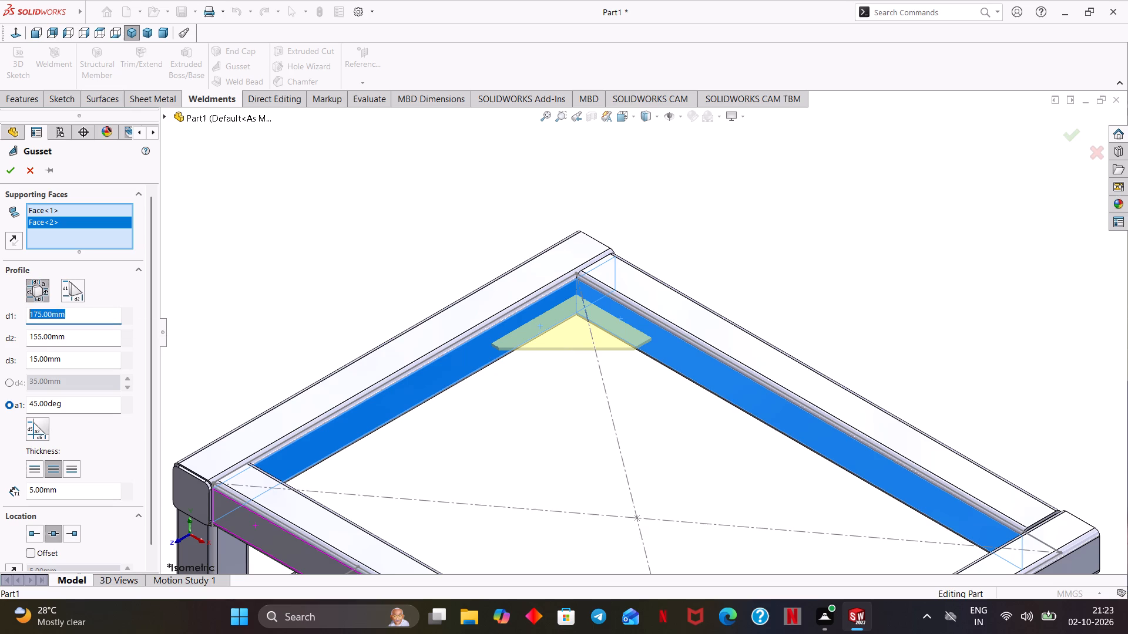
left_click_drag(14, 319, 10, 320)
type("10")
key("0")
key("Return")
left_click_drag(68, 336, 4, 339)
type("100")
key("Return")
left_click_drag(79, 351, 31, 358)
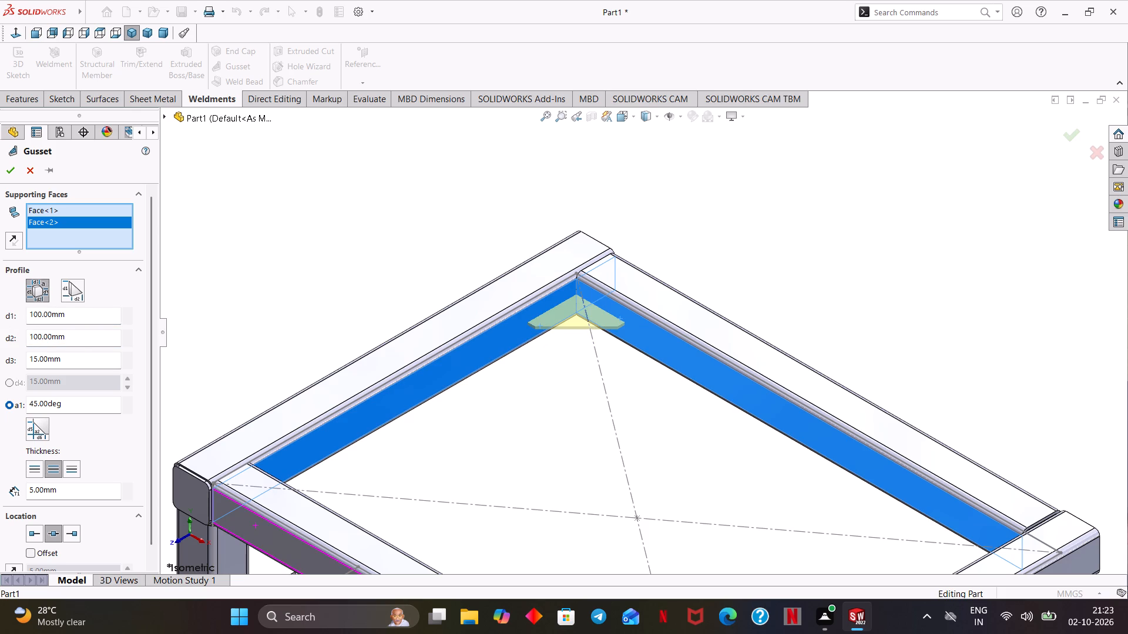
left_click_drag(31, 358, 31, 359)
left_click_drag(67, 363, 7, 369)
key("2")
key("0")
key("Return")
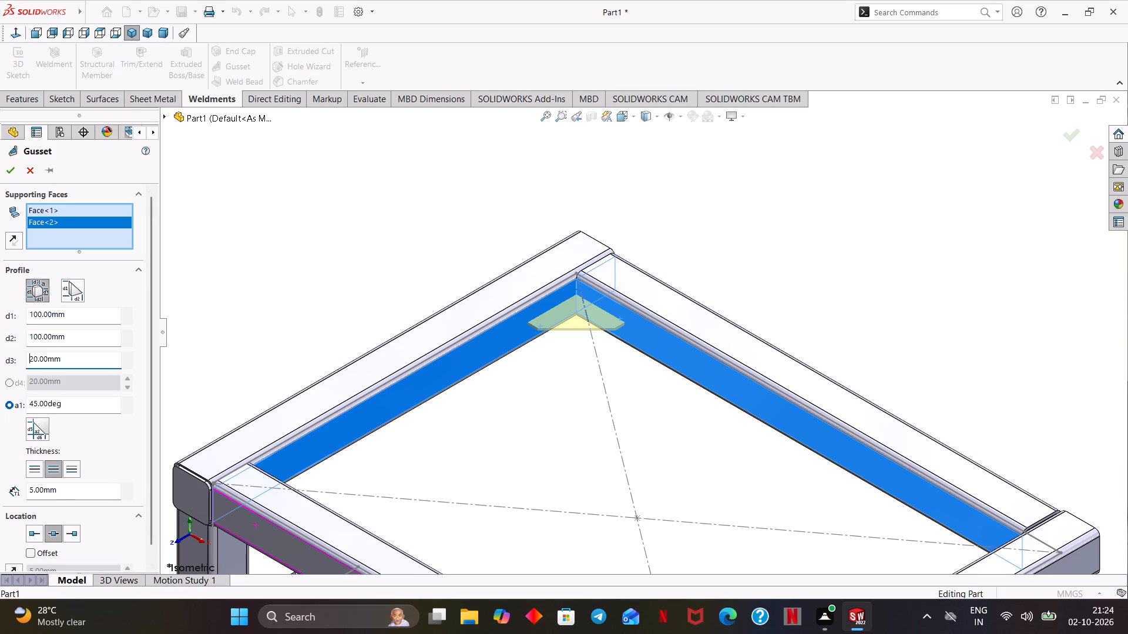
Set the gusset thickness to 10 mm, applied to both sides and located at the midpoint, and create the gusset.
left_click_drag(63, 491, 8, 497)
type("10")
key("Return")
left_click(57, 469)
scroll(61, 492, "down", 1)
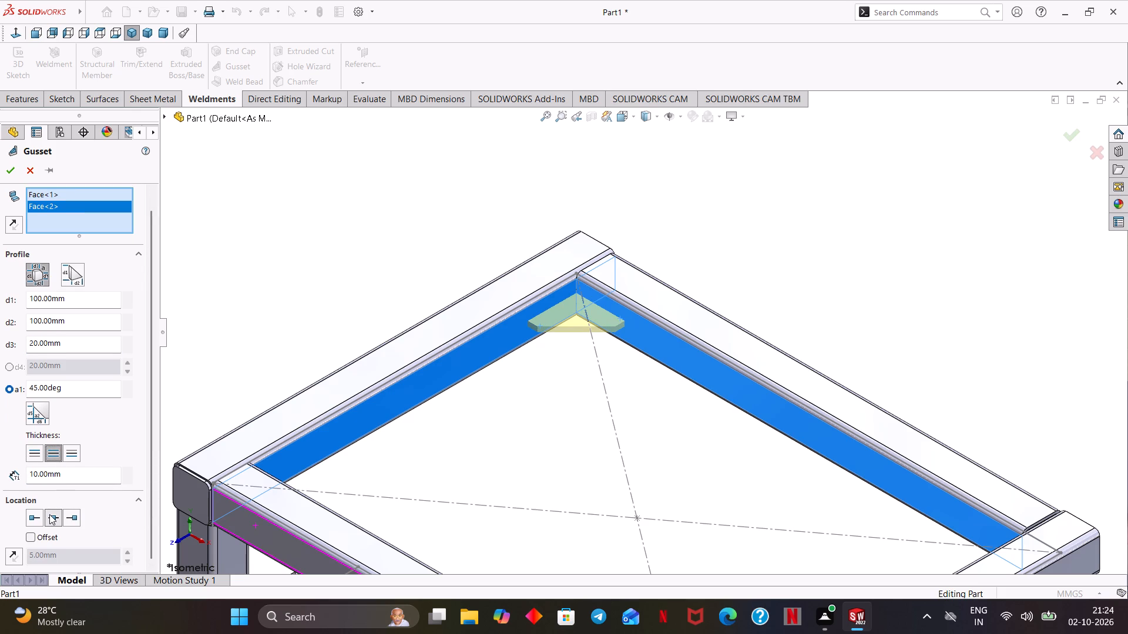
scroll(109, 445, "down", 1)
left_click(10, 173)
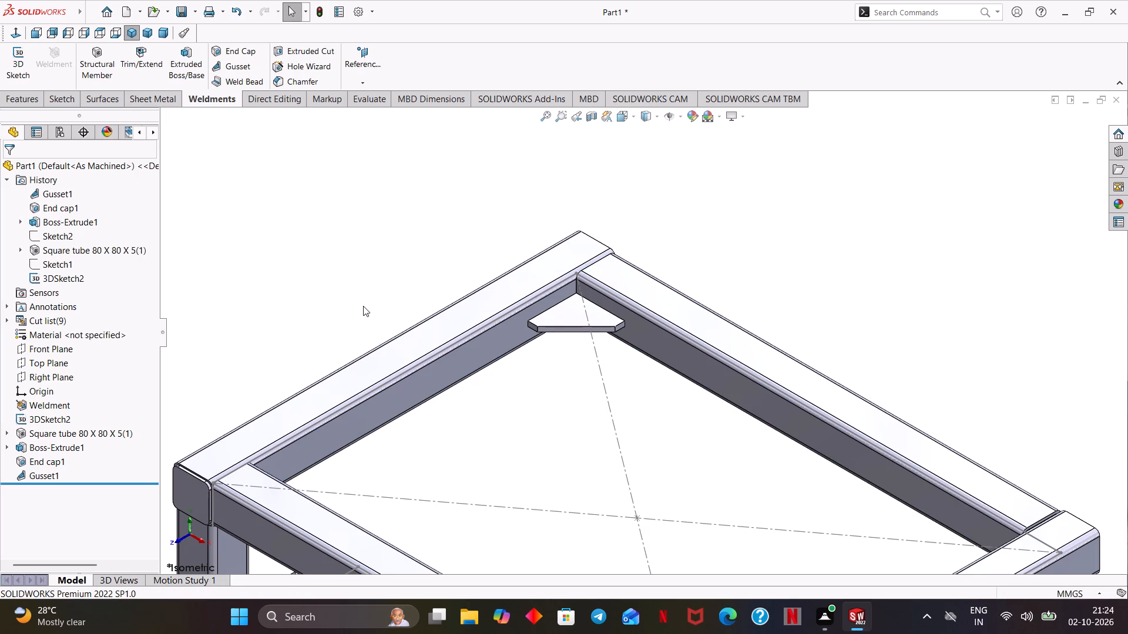
Start a weld bead using smart weld selection between the left-hand tube's inner side face and the gusset's upper face.
middle_click_drag(471, 423, 481, 404)
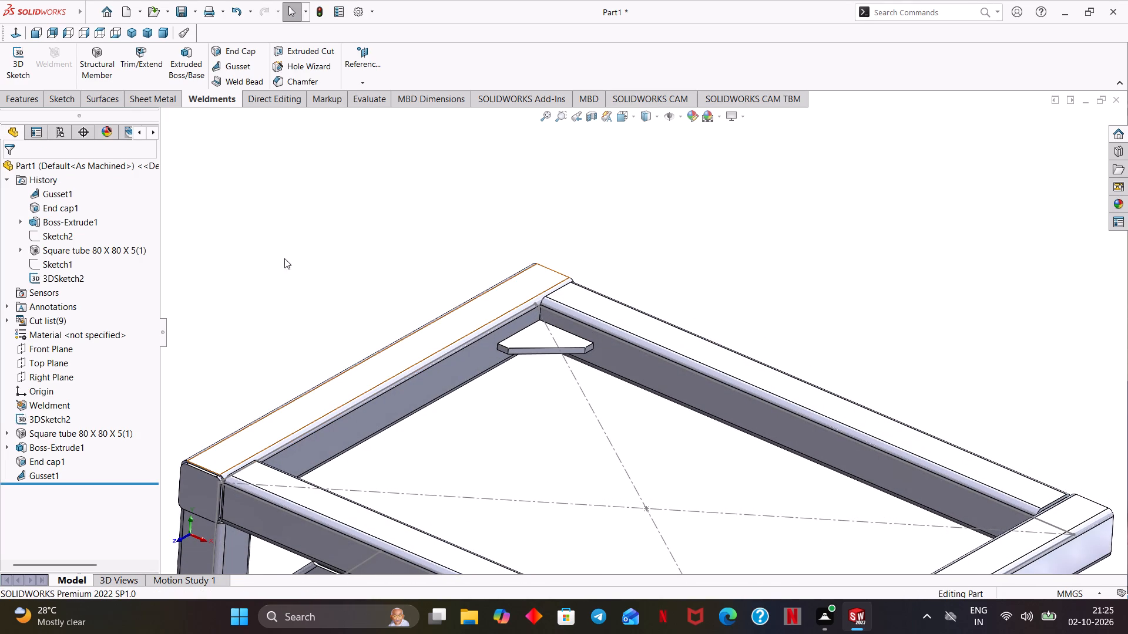
left_click(235, 87)
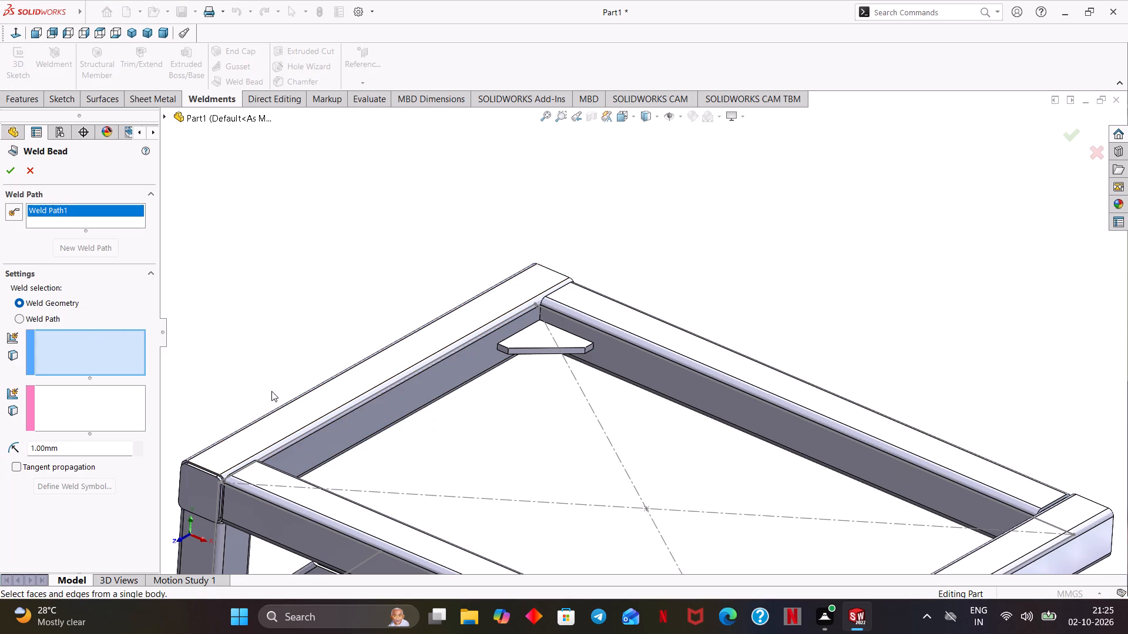
left_click(15, 216)
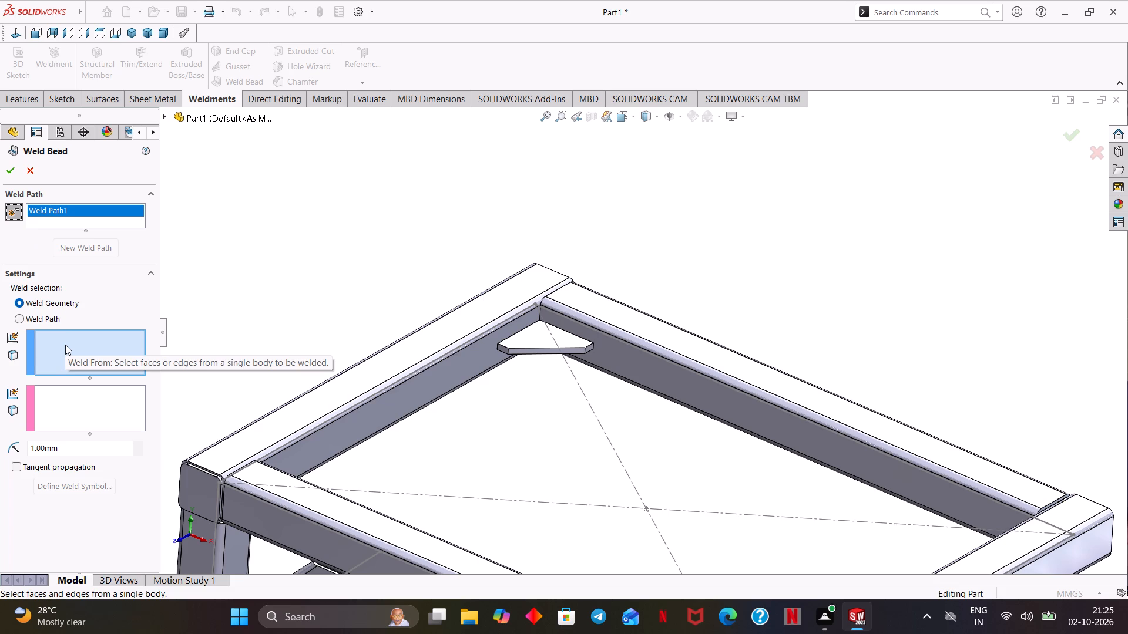
scroll(518, 366, "down", 3)
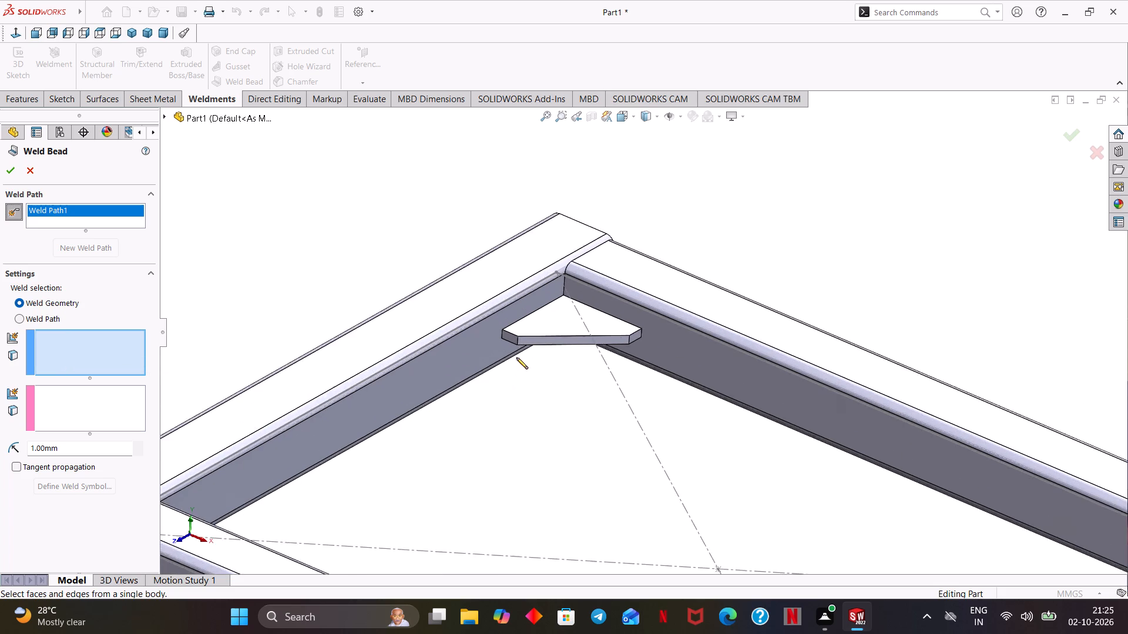
scroll(516, 358, "down", 4)
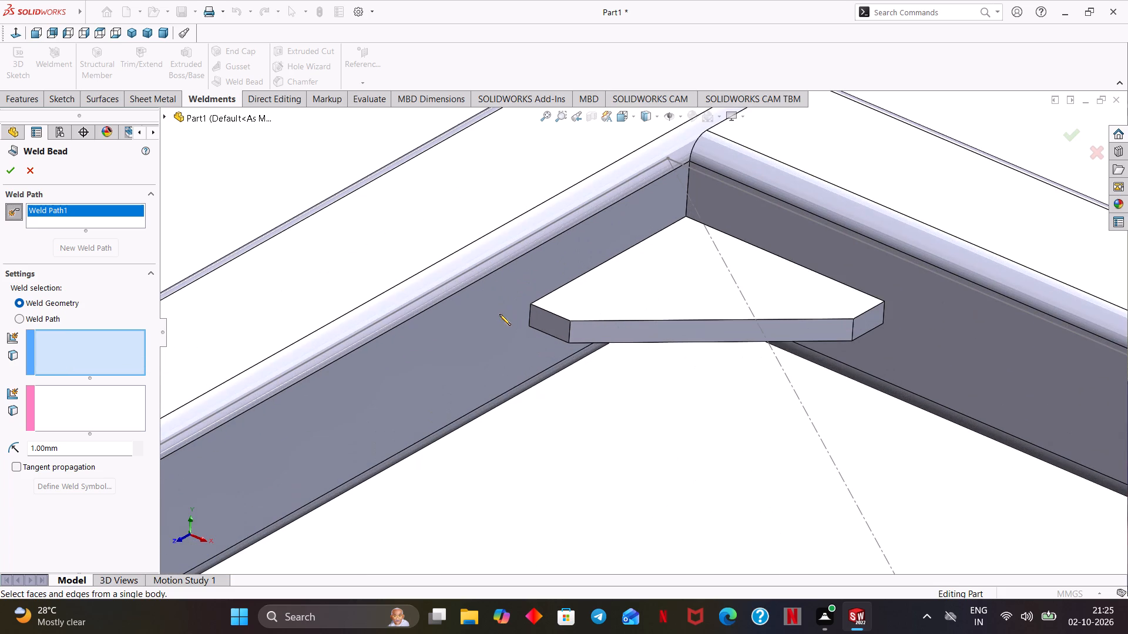
left_click_drag(619, 235, 629, 273)
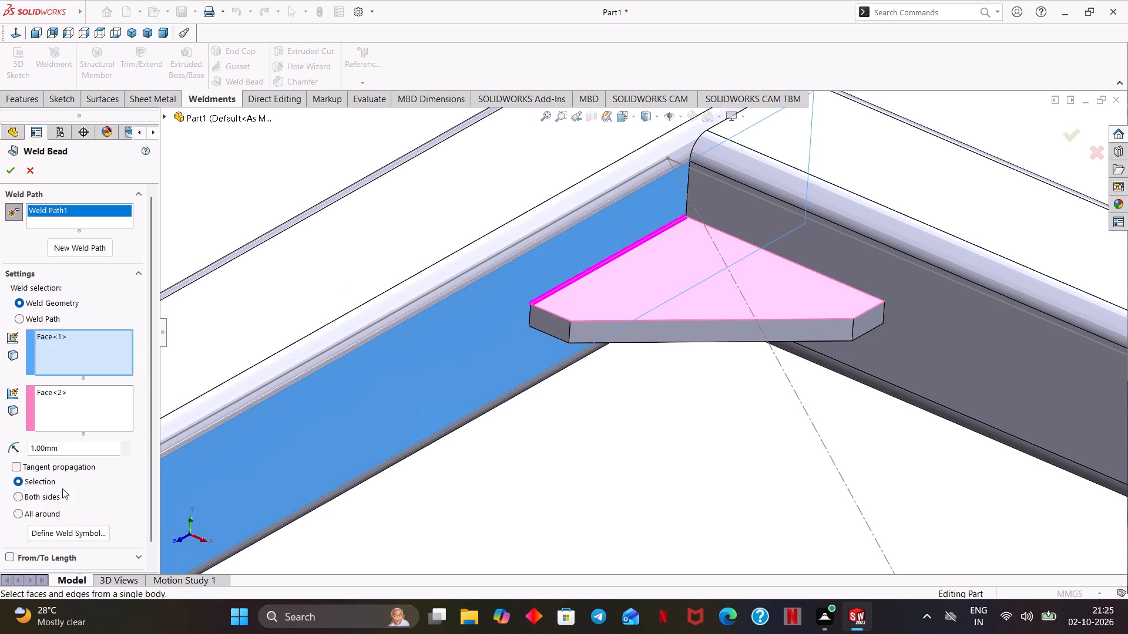
Set the bead size to 6 mm with tangent propagation, and apply the weld to both sides of the gusset.
left_click_drag(62, 448, 8, 459)
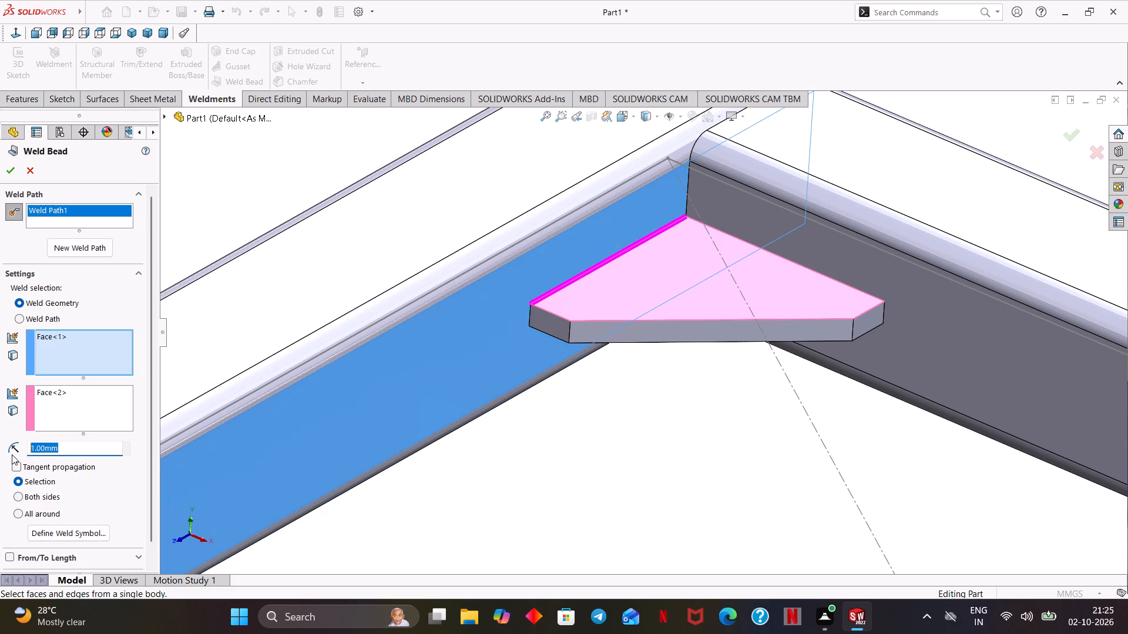
key("6")
key("Return")
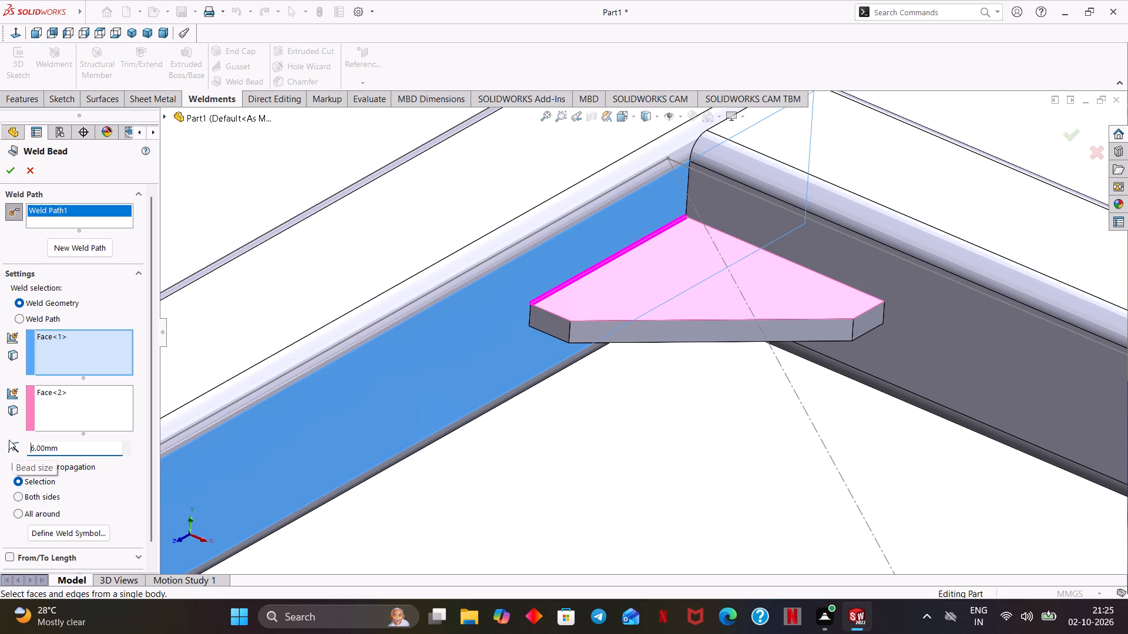
left_click(52, 462)
left_click(46, 497)
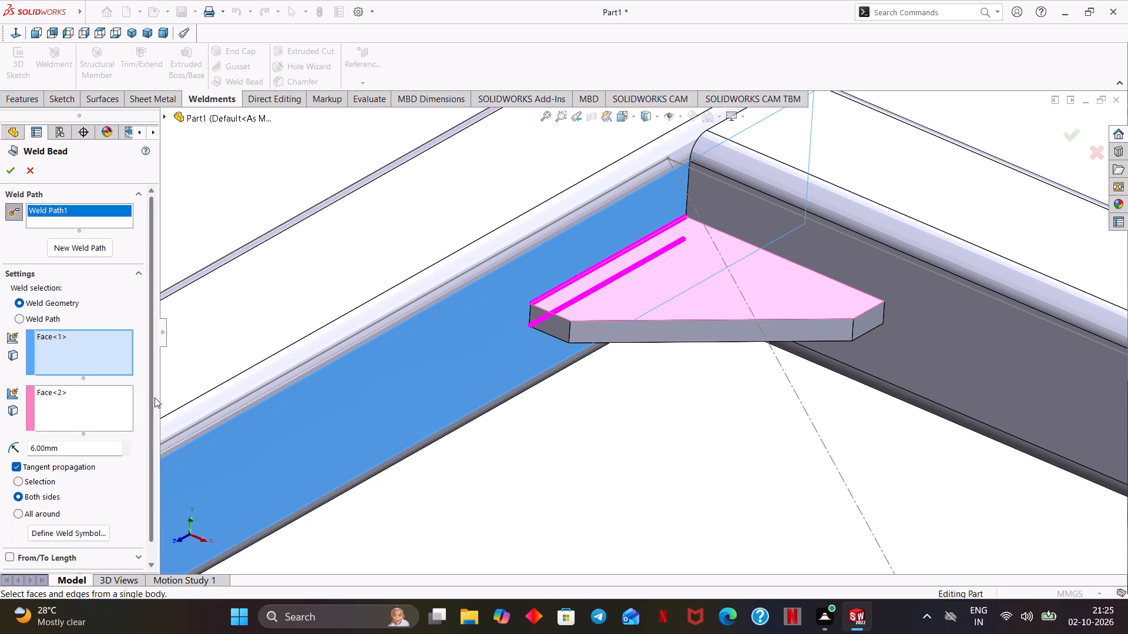
Limit the bead with From/To Length and roughly adjust its ends to about 71 mm long, starting about 16 mm in.
left_click_drag(155, 397, 153, 474)
left_click(39, 540)
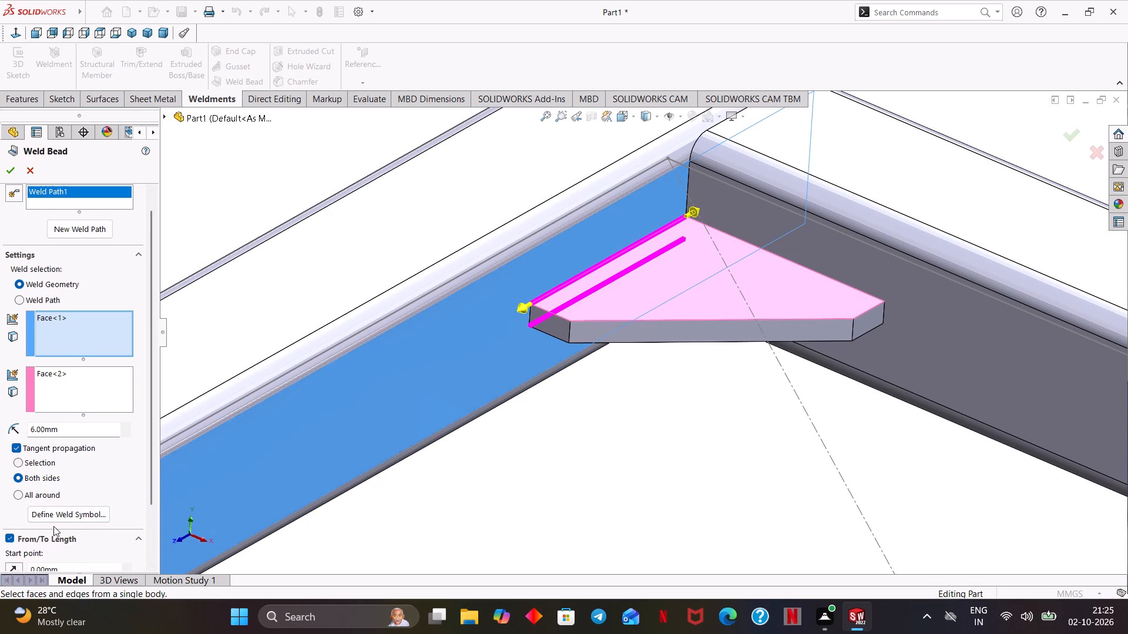
left_click_drag(154, 475, 146, 541)
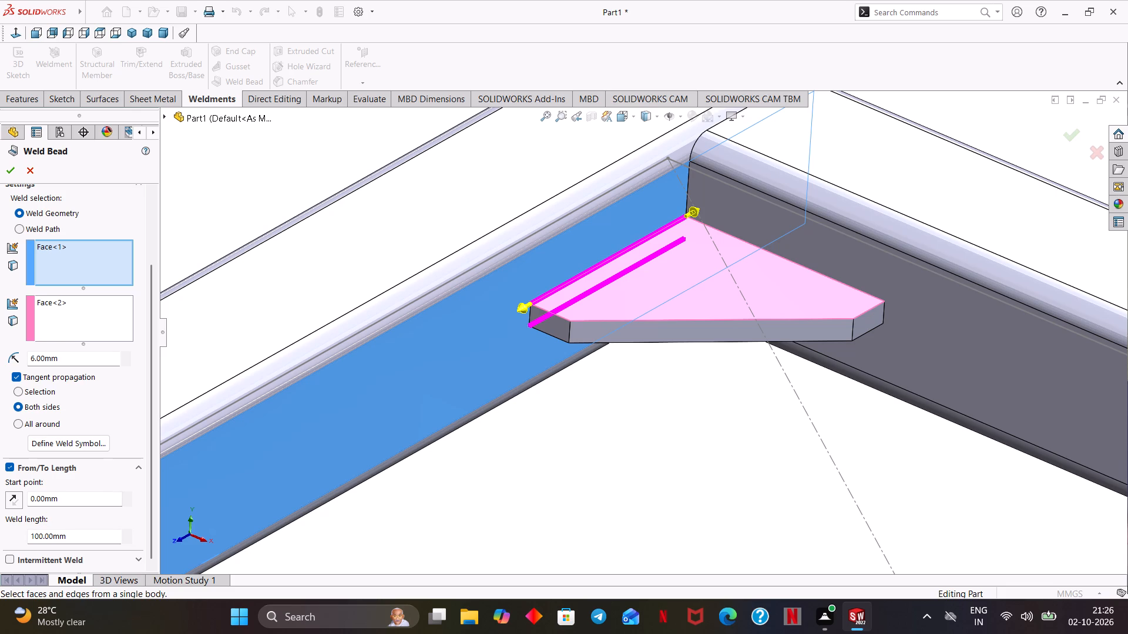
left_click_drag(58, 496, 12, 505)
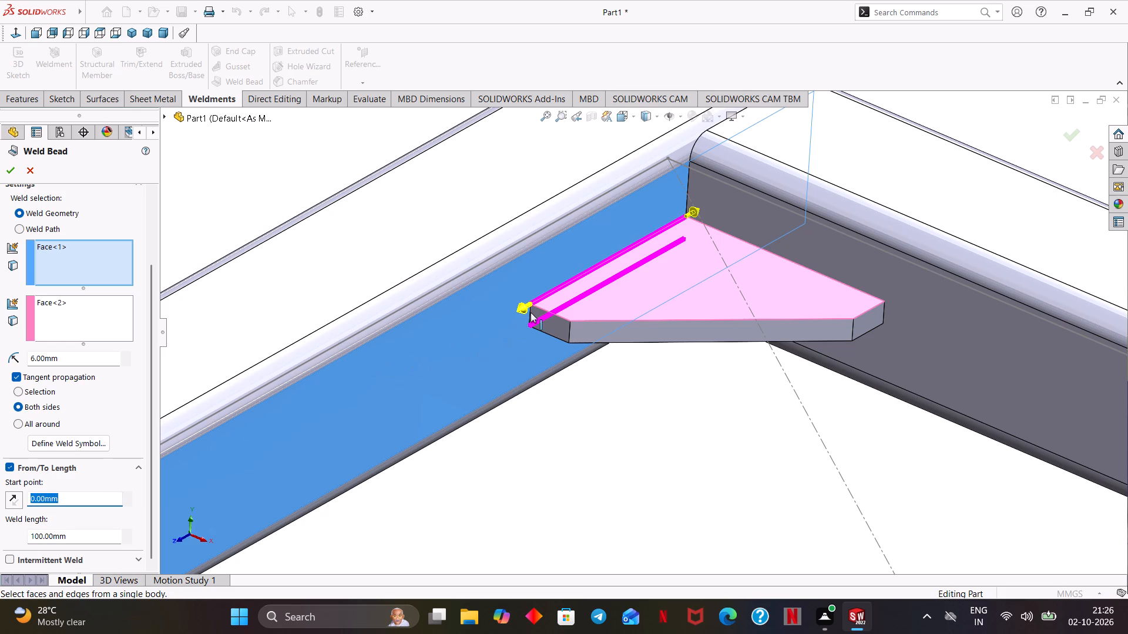
left_click_drag(526, 309, 577, 279)
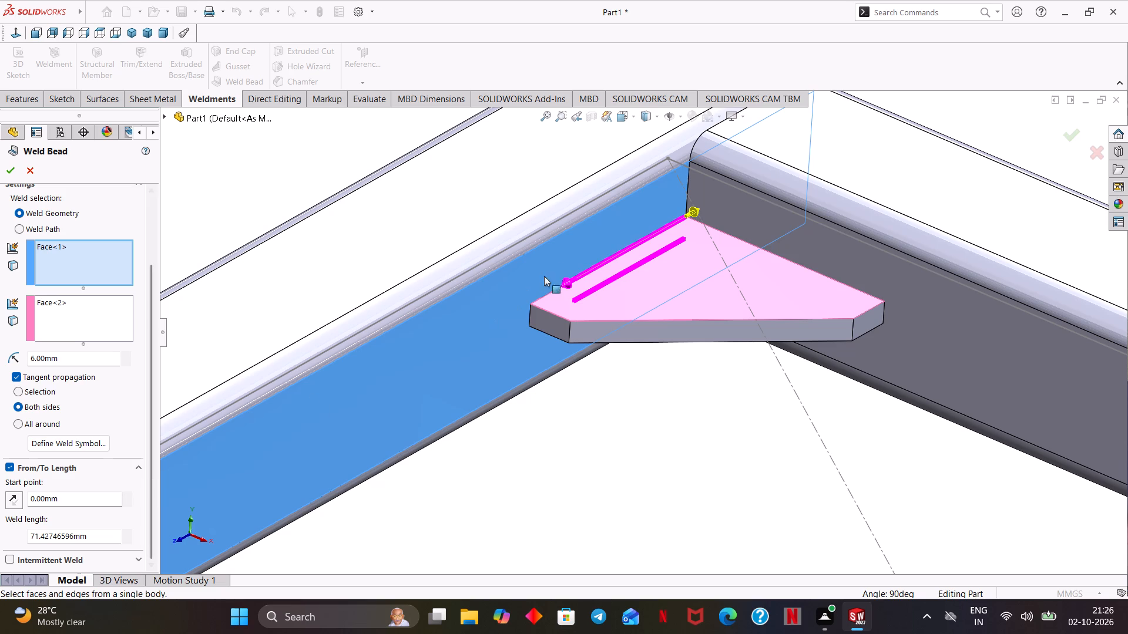
left_click_drag(689, 210, 664, 221)
left_click_drag(691, 211, 666, 230)
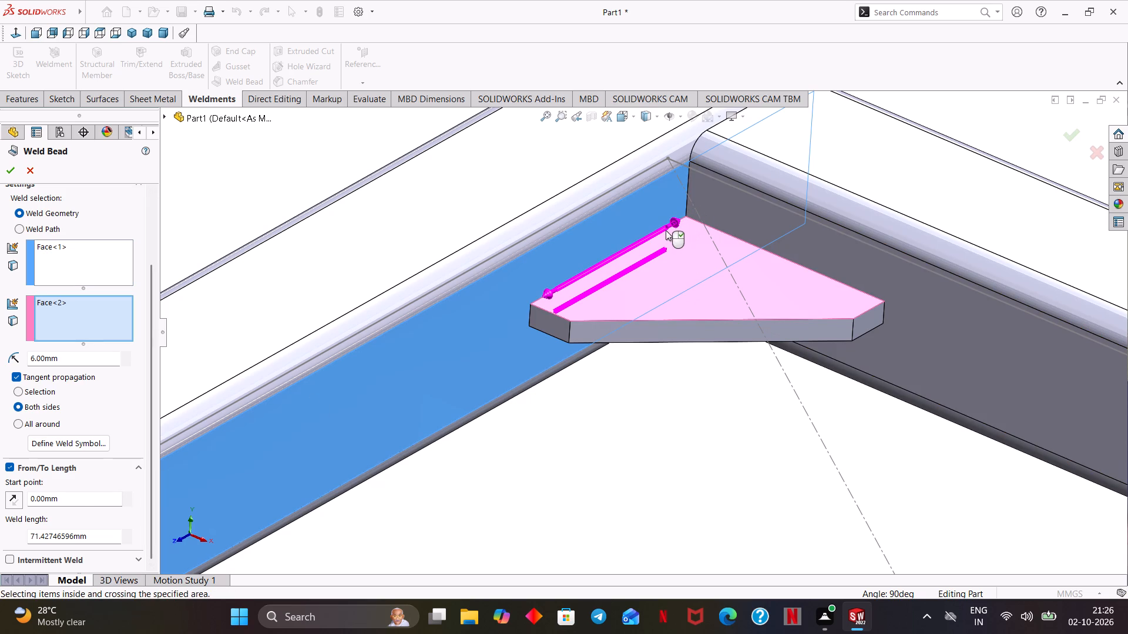
left_click_drag(666, 230, 663, 234)
Set the weld's start point to 13 mm and its length to 63 mm, and create the weld bead.
left_click_drag(95, 501, 93, 501)
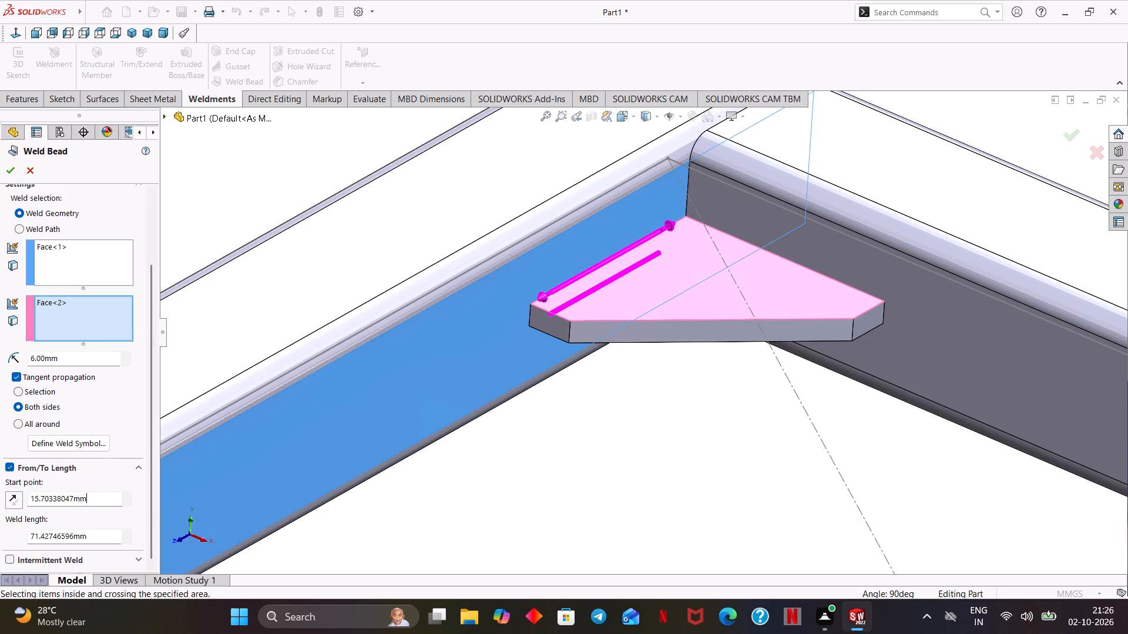
left_click_drag(93, 501, 33, 508)
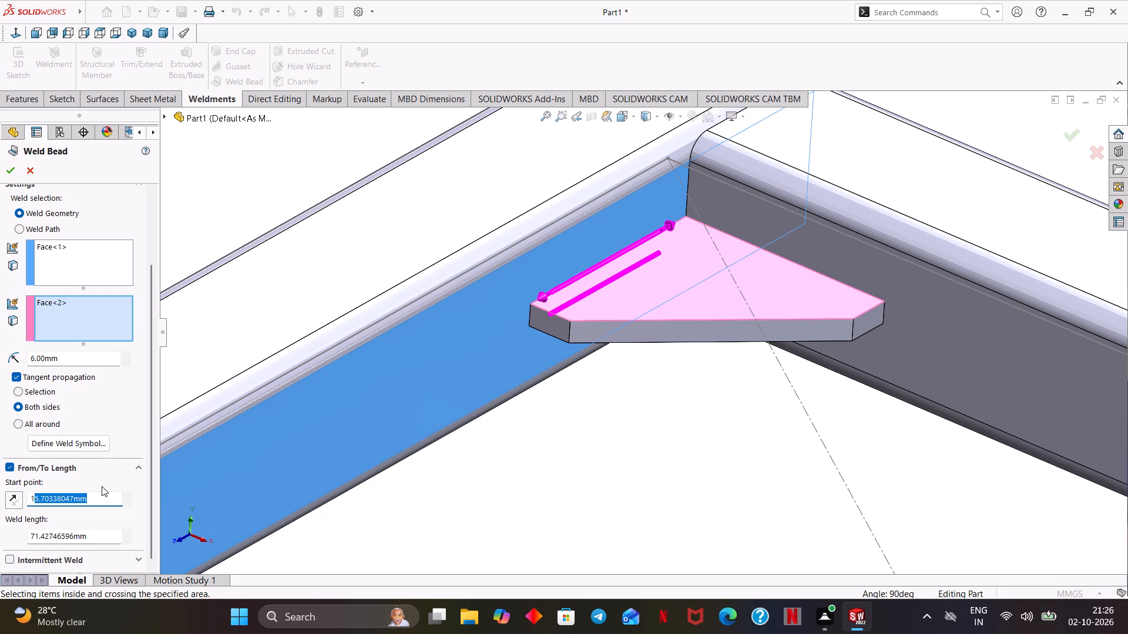
type("13")
key("Return")
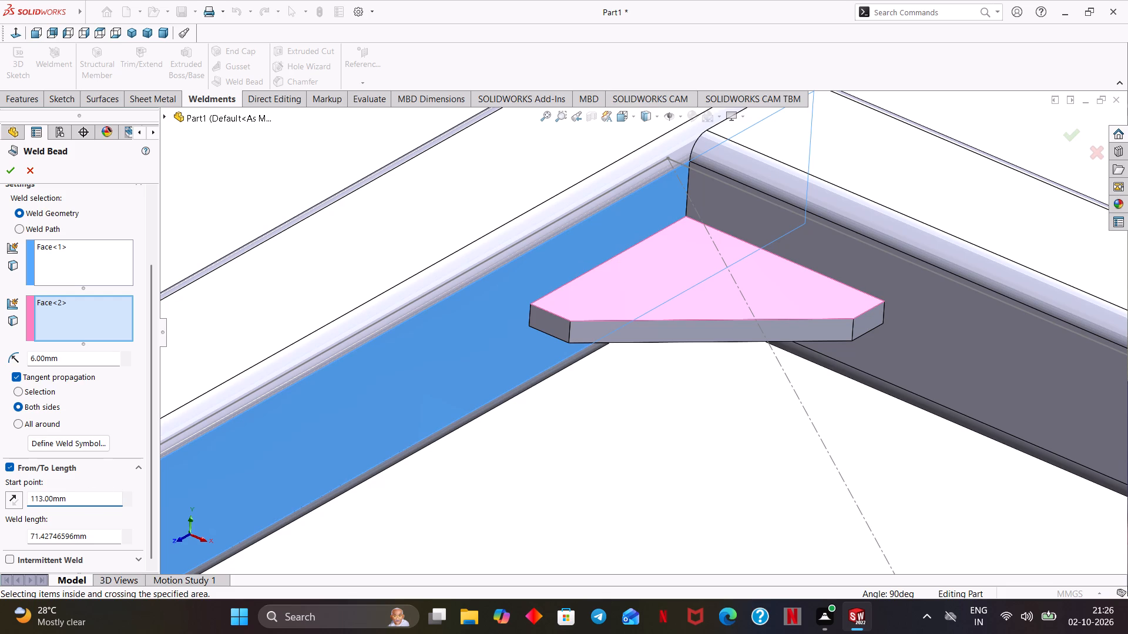
left_click_drag(79, 497, 21, 513)
key("1")
key("3")
key("Return")
left_click_drag(84, 534, 22, 547)
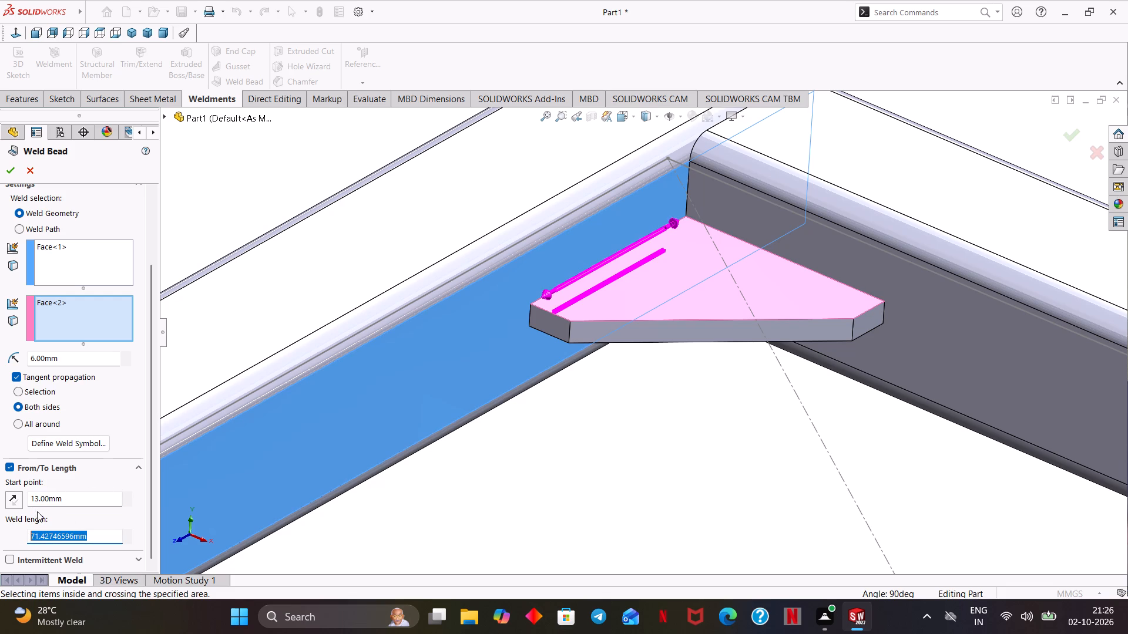
type("63")
key("Return")
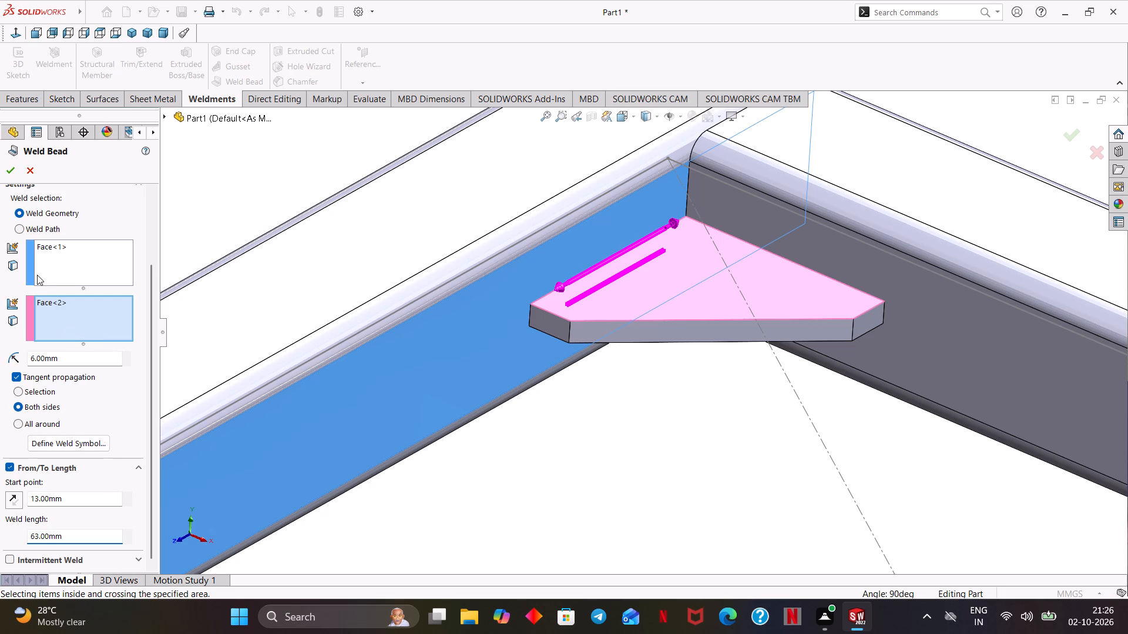
left_click(15, 171)
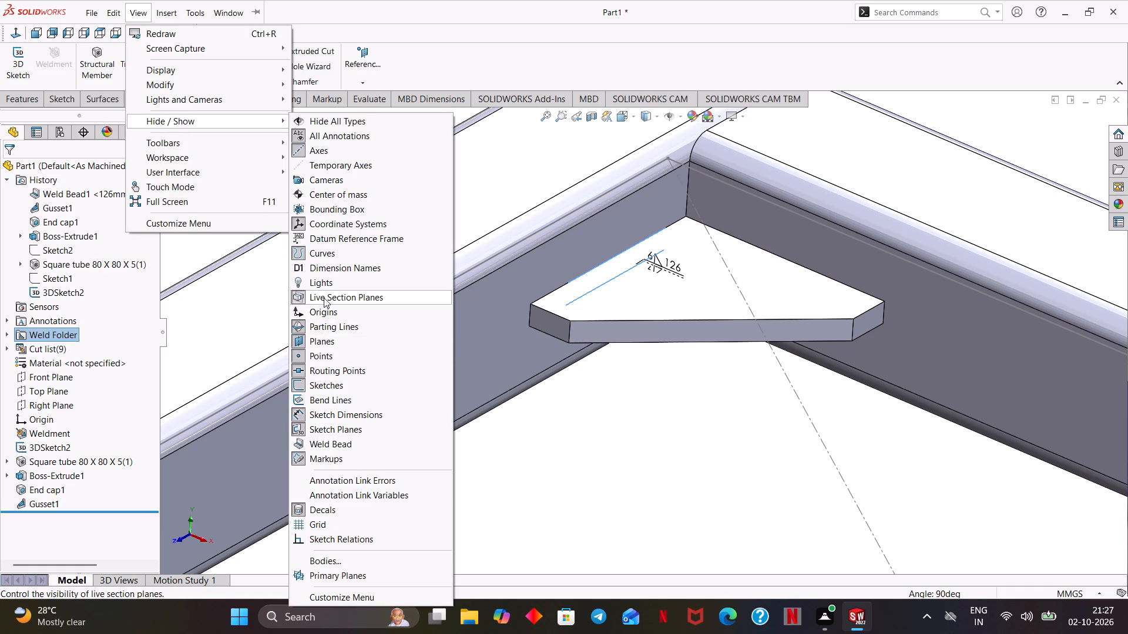
Turn on the display of weld beads in the model and view the gusset's bead from a lower angle.
left_click(333, 451)
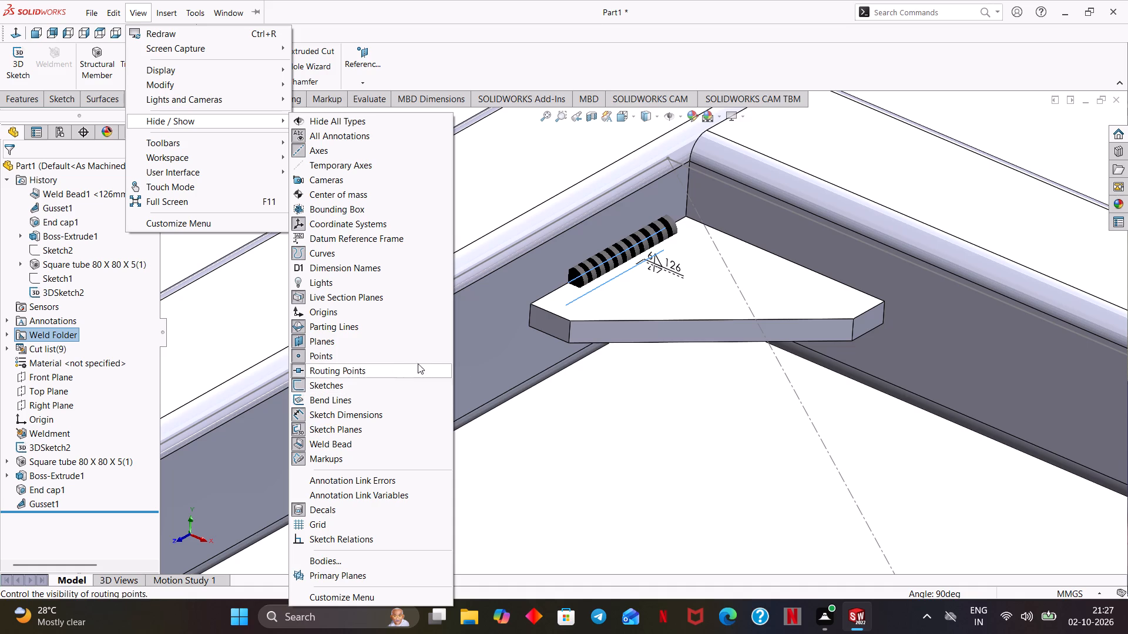
left_click(624, 463)
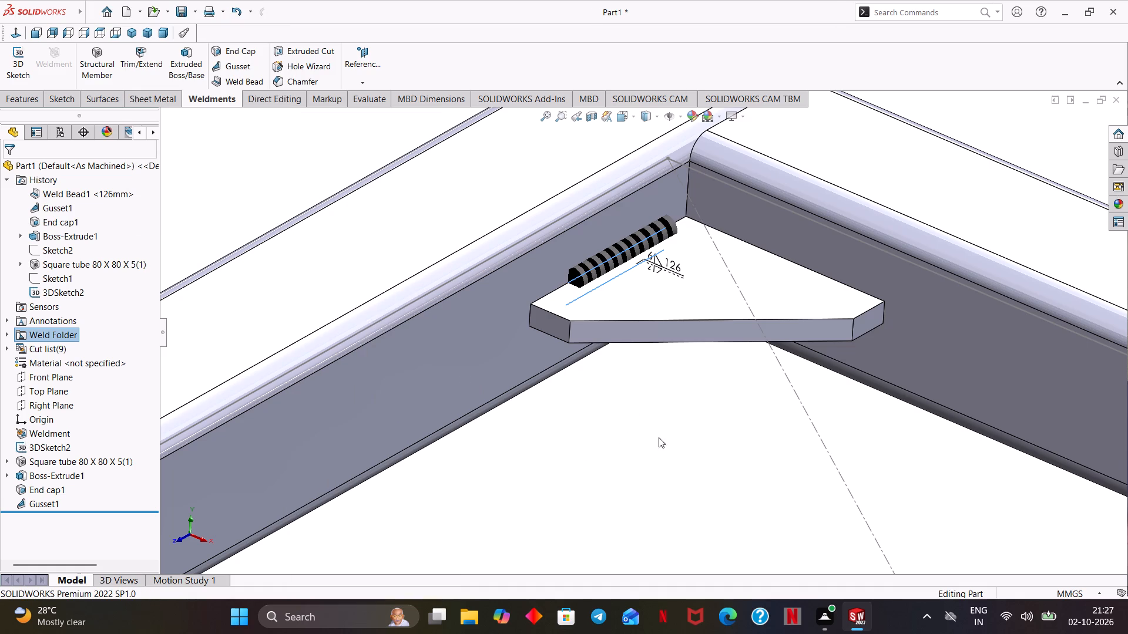
middle_click_drag(668, 455, 664, 418)
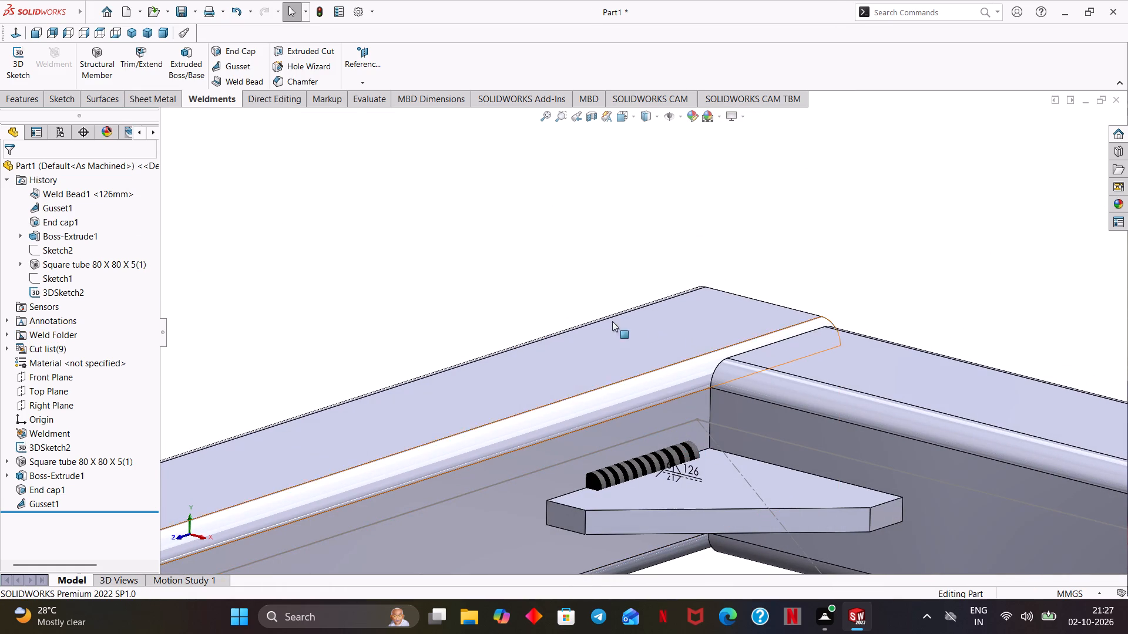
Examine the gusset's weld bead from above and below and within the whole frame.
middle_click_drag(577, 292, 575, 164, "ctrl")
middle_click_drag(699, 481, 699, 448)
middle_click_drag(702, 451, 729, 198, "ctrl")
middle_click_drag(748, 434, 751, 446)
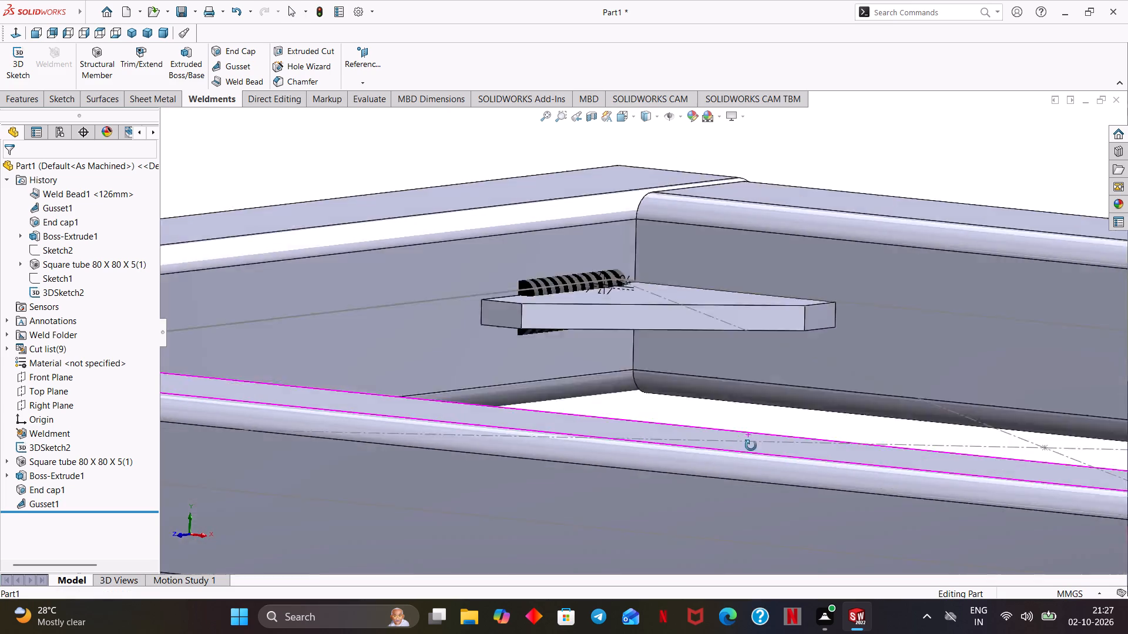
middle_click_drag(751, 446, 756, 472)
scroll(730, 360, "down", 4)
scroll(717, 361, "up", 7)
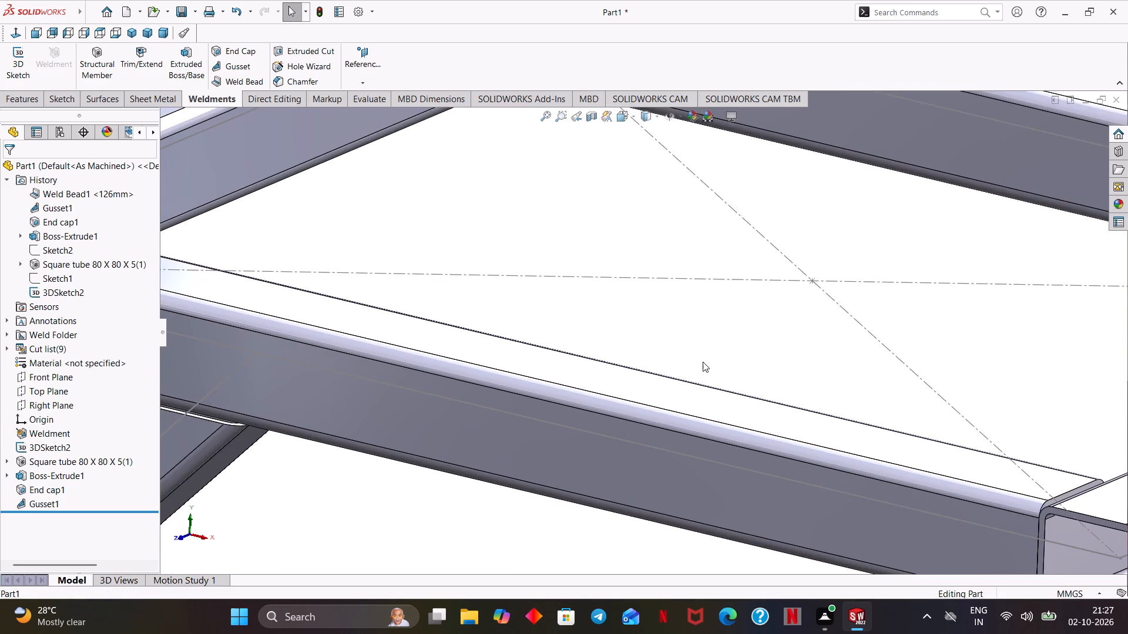
scroll(703, 362, "up", 4)
middle_click_drag(662, 321, 662, 286)
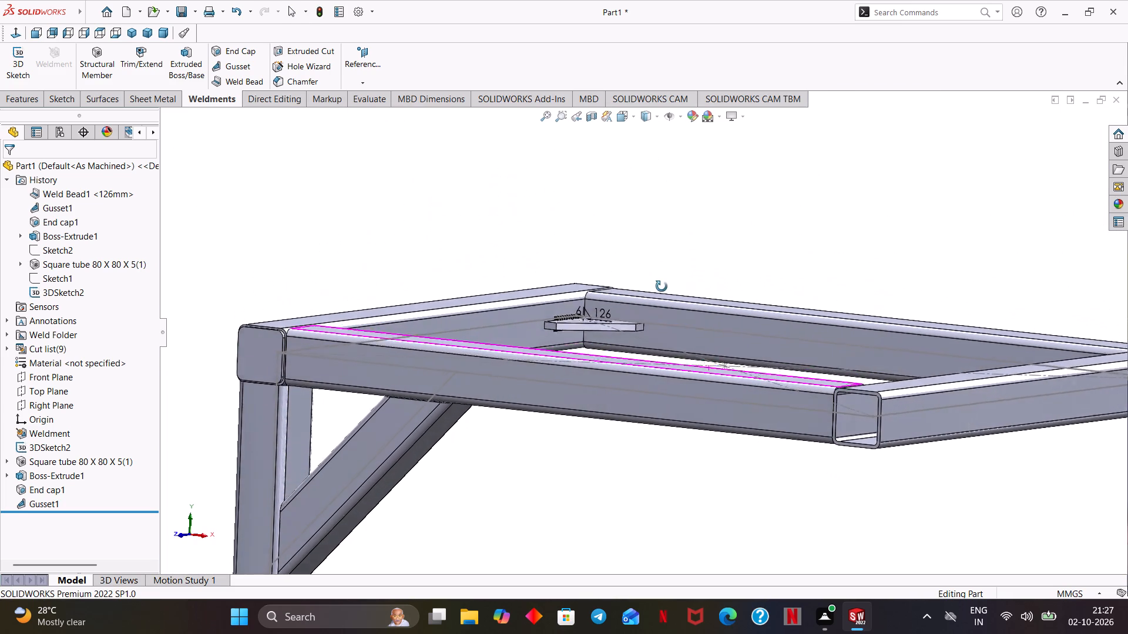
middle_click_drag(662, 286, 662, 284)
scroll(647, 324, "down", 4)
middle_click_drag(626, 360, 619, 323)
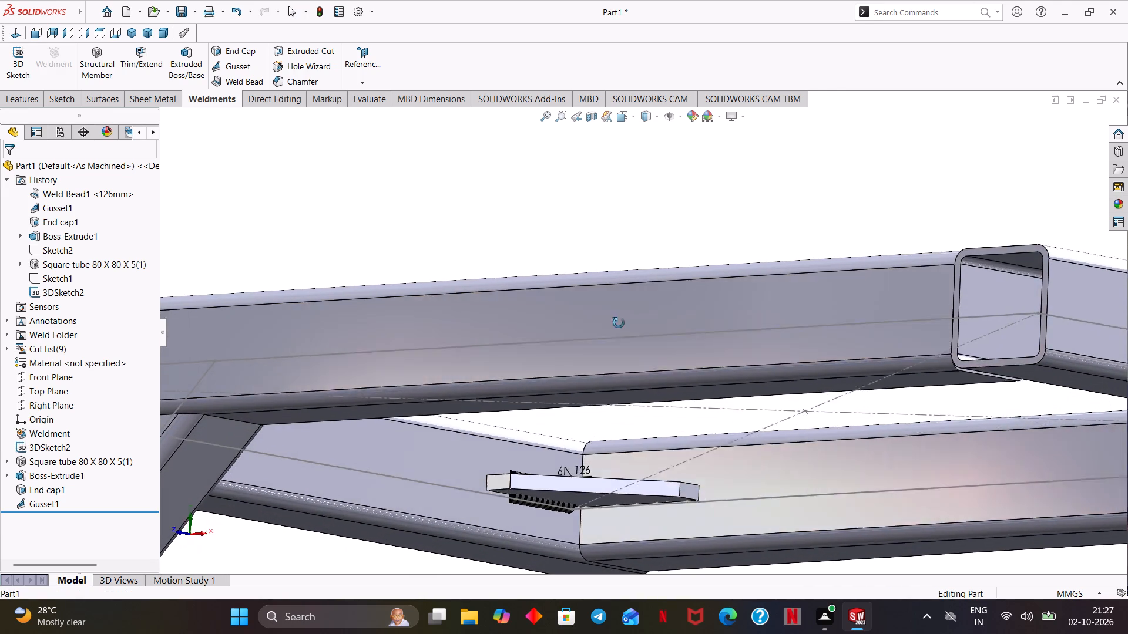
middle_click_drag(619, 323, 619, 412)
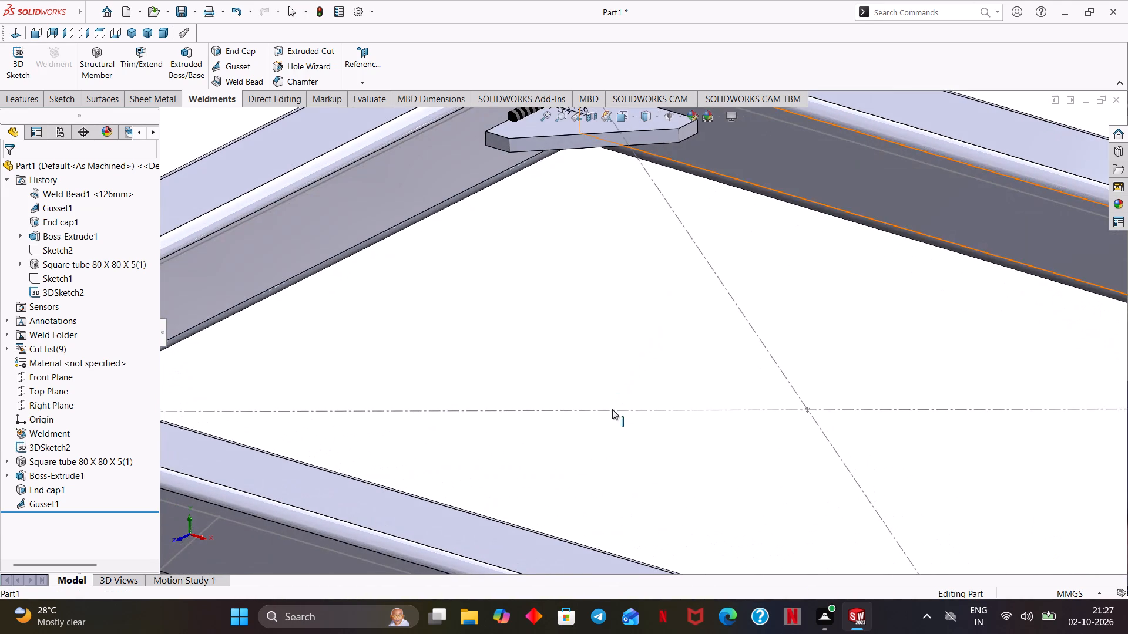
middle_click_drag(619, 323, 609, 302)
middle_click_drag(632, 298, 644, 298)
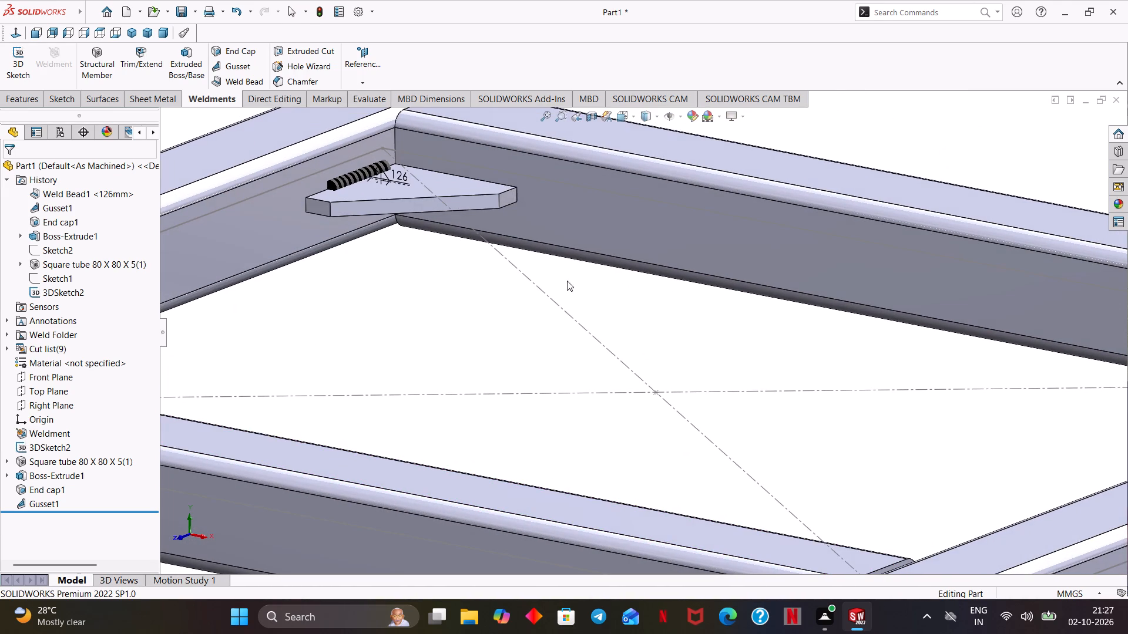
middle_click_drag(437, 287, 513, 424, "ctrl")
scroll(491, 413, "down", 3)
middle_click_drag(478, 369, 480, 380, "ctrl")
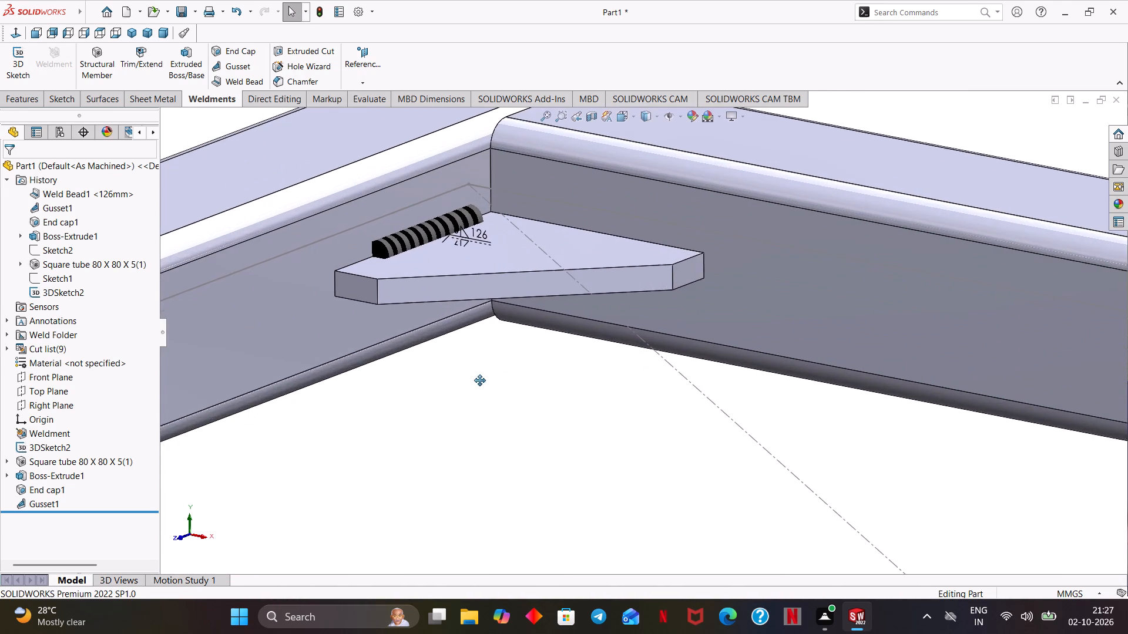
middle_click_drag(480, 380, 471, 478, "ctrl")
scroll(465, 481, "down", 1)
middle_click_drag(466, 469, 468, 504, "ctrl")
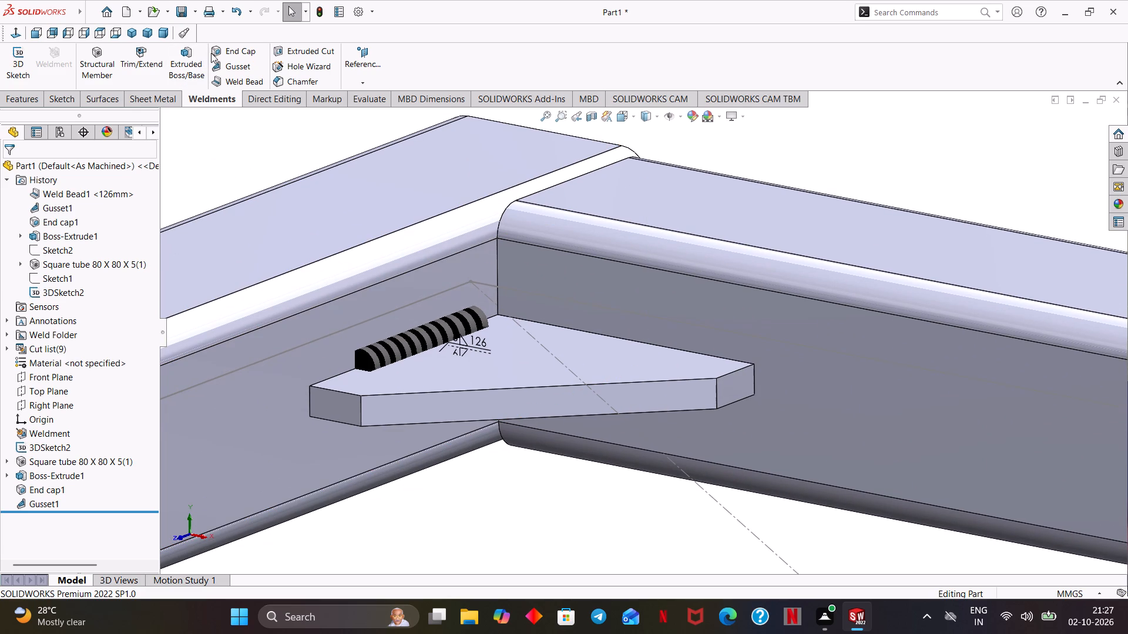
Start a second weld bead along the gusset's joint with the adjacent, not yet welded tube, applied to both sides.
left_click(237, 79)
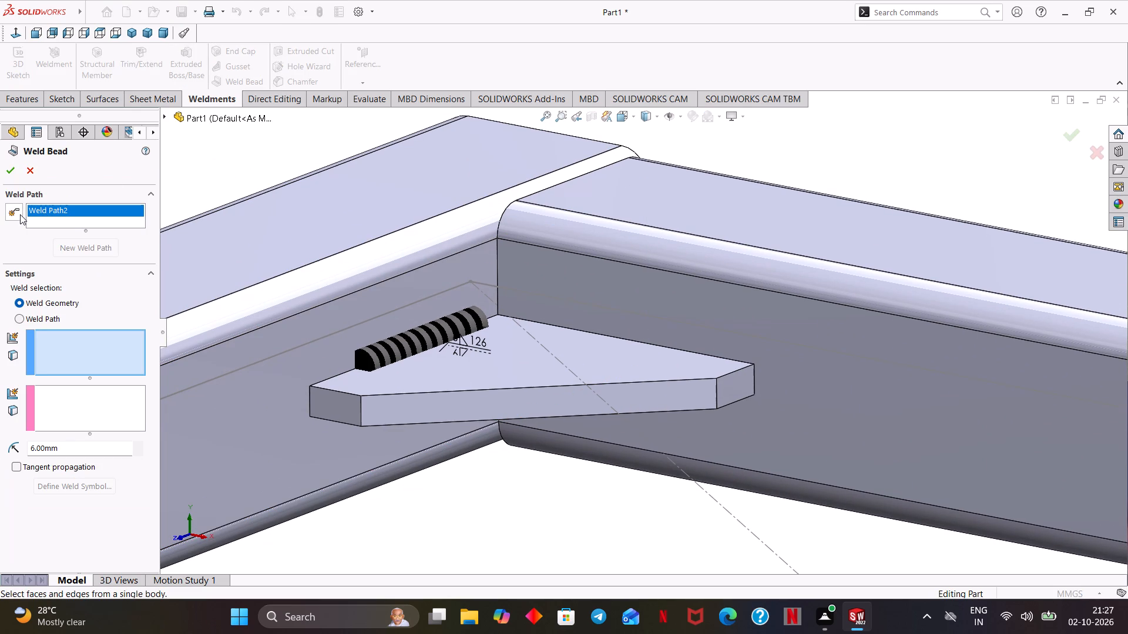
left_click(14, 214)
left_click_drag(566, 310, 550, 344)
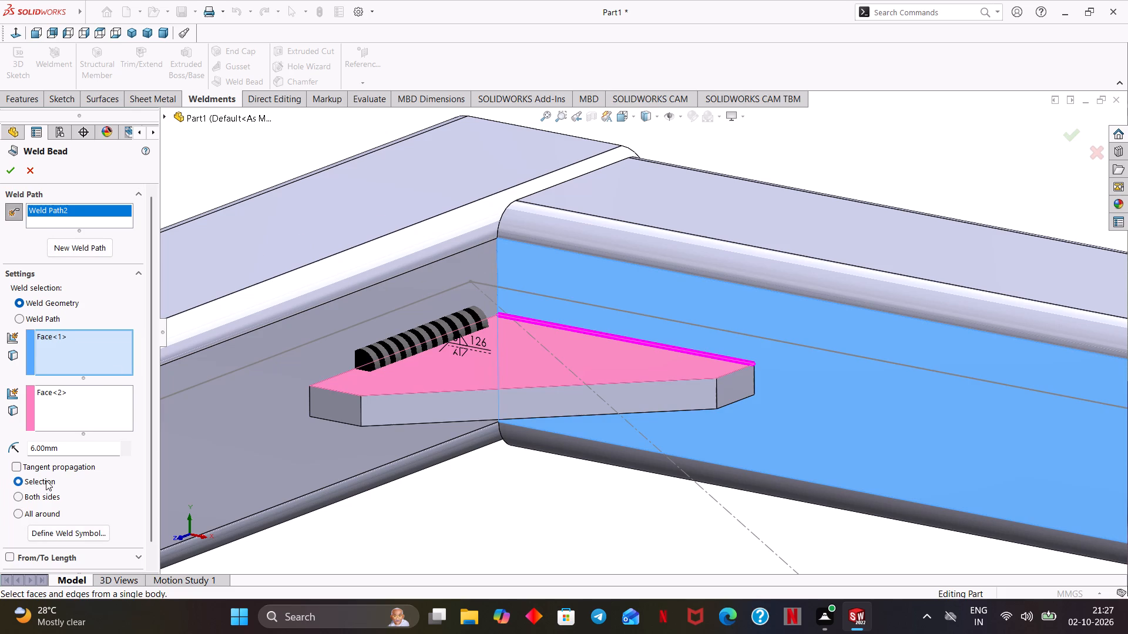
left_click(34, 499)
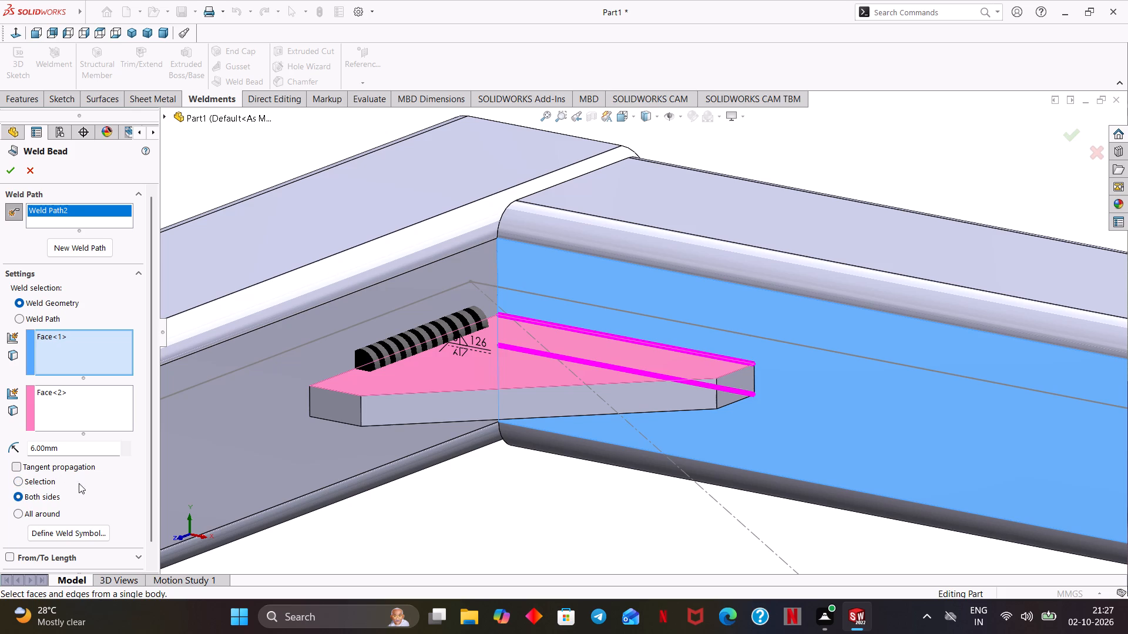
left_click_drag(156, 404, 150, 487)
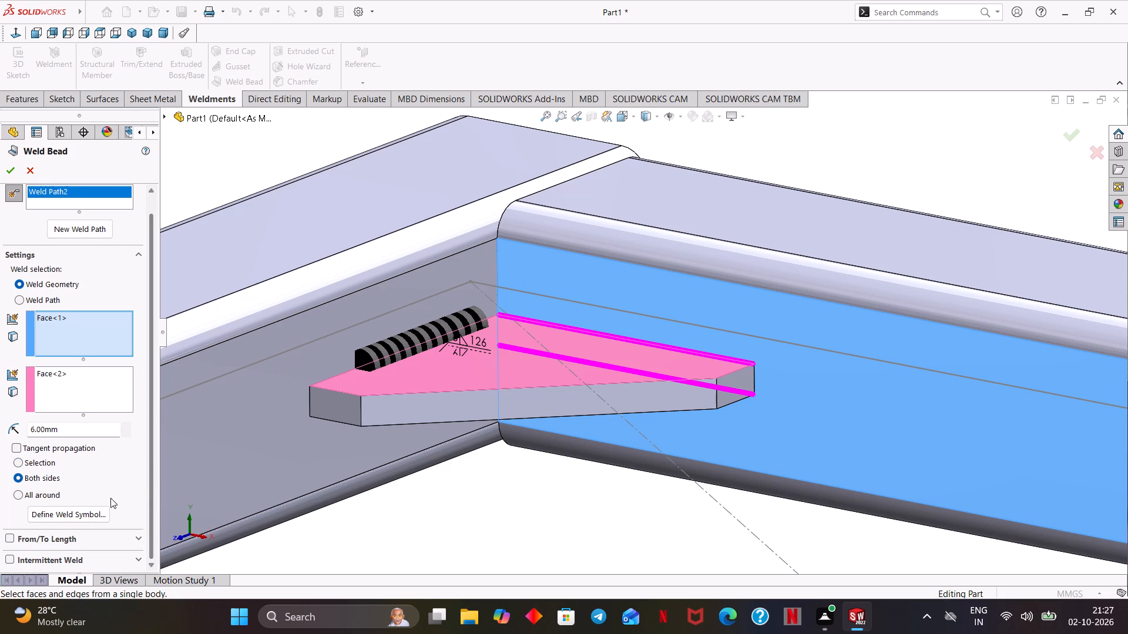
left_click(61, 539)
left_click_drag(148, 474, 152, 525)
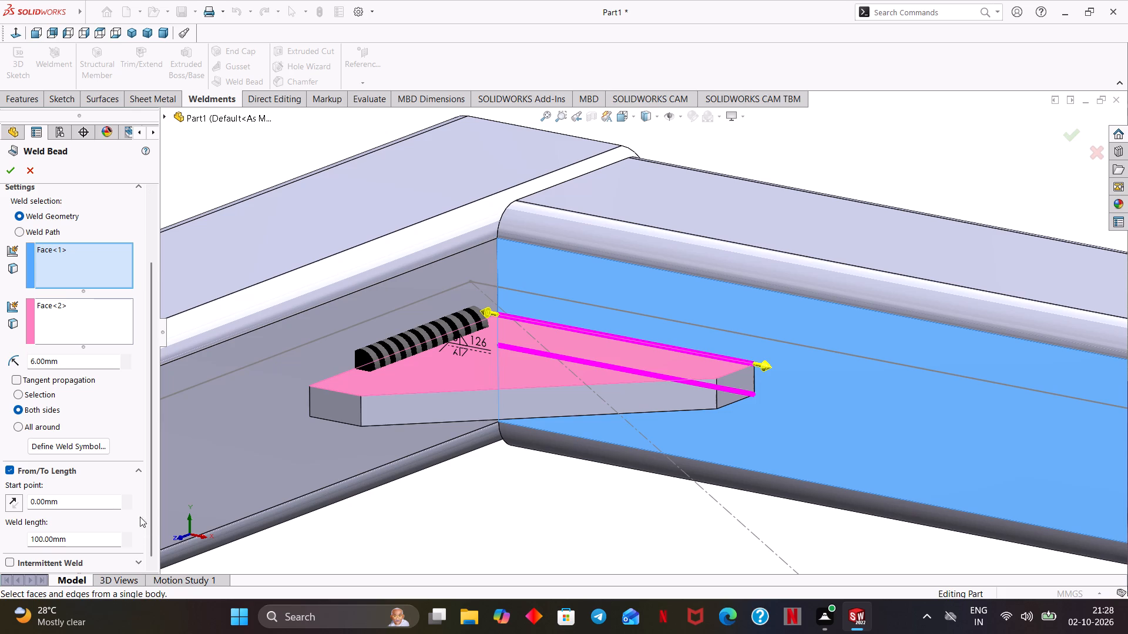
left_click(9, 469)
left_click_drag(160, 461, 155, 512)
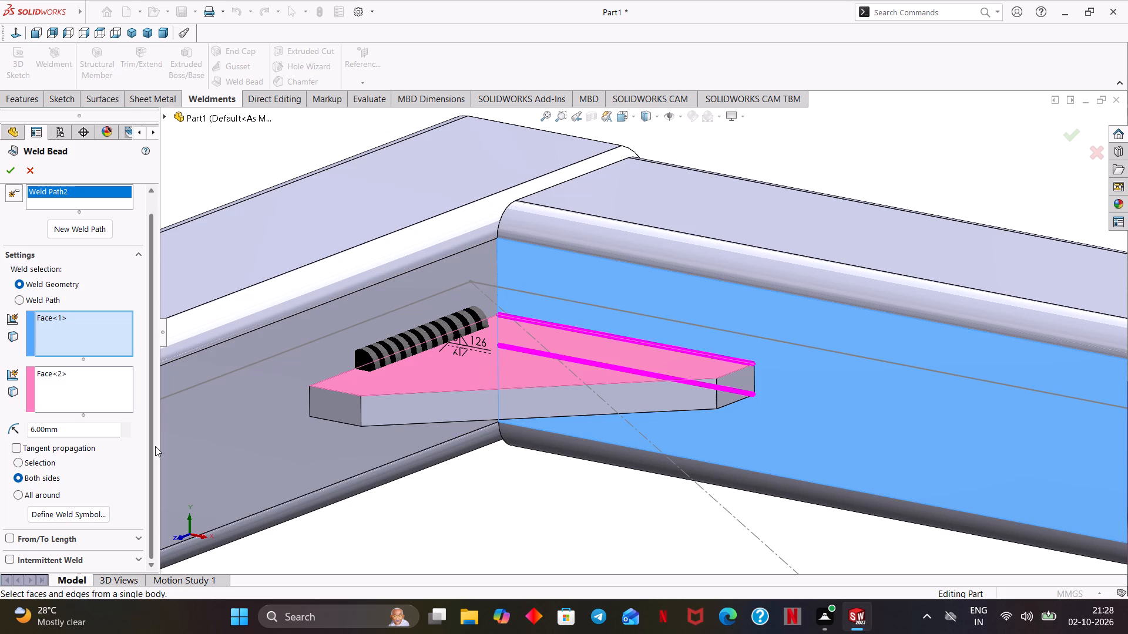
Make the weld intermittent by gap and weld length, set the weld length to 10 mm, and create the bead.
left_click_drag(153, 417, 149, 473)
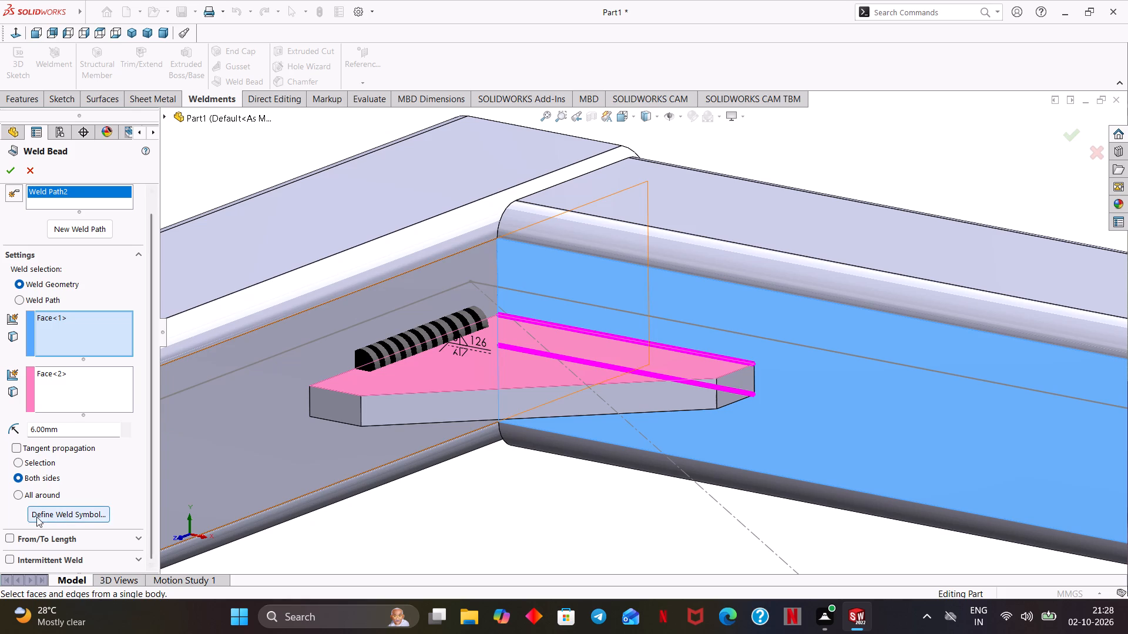
left_click(10, 561)
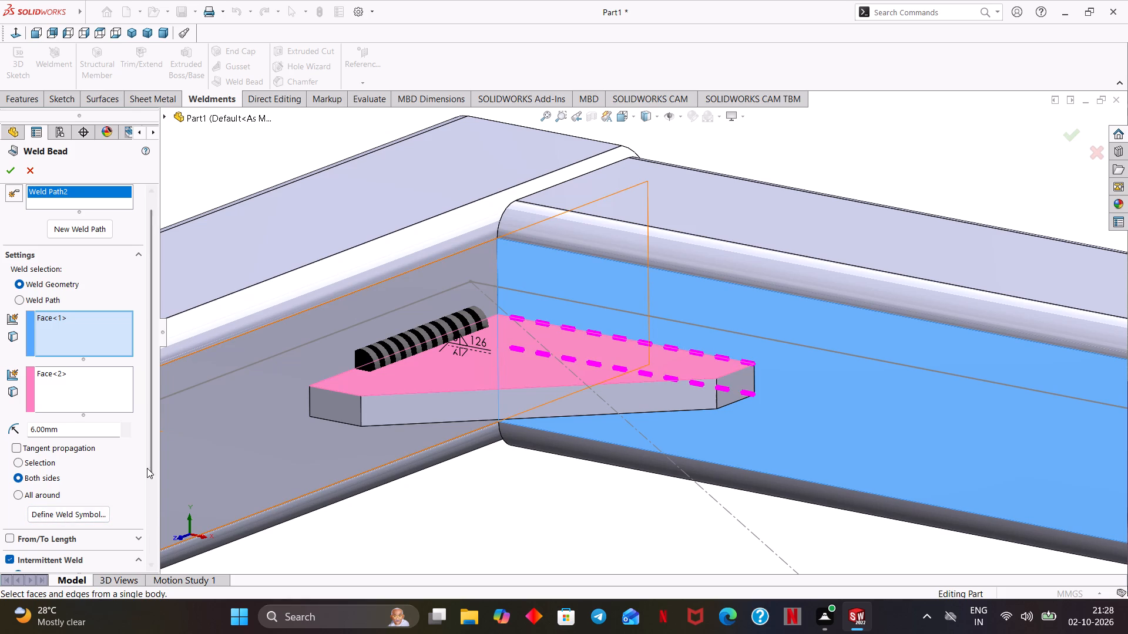
left_click_drag(155, 457, 150, 558)
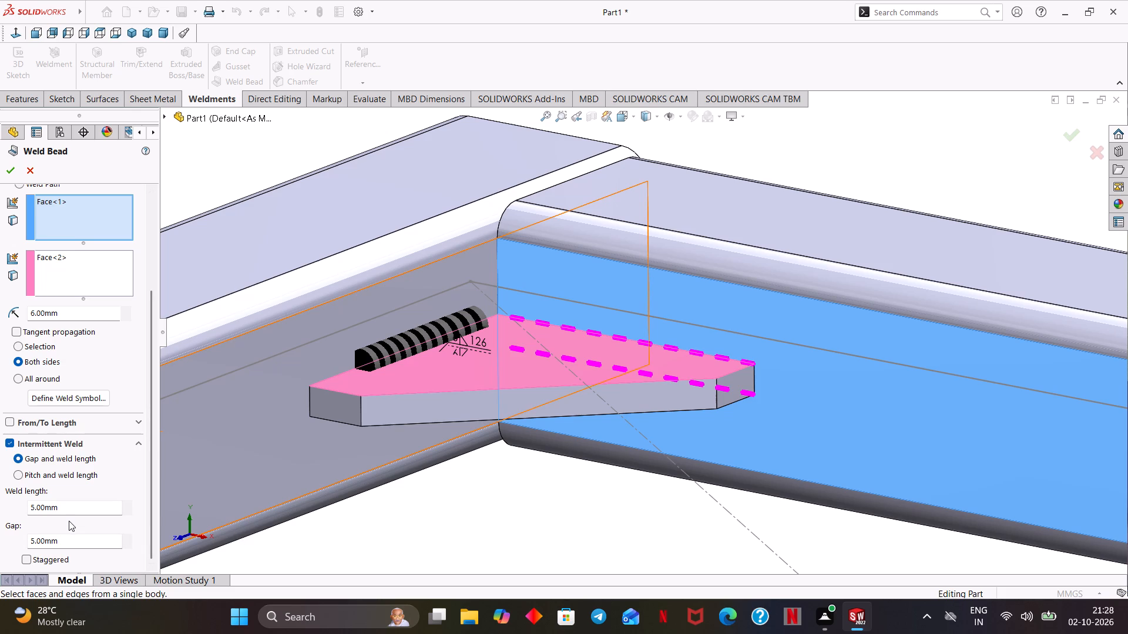
left_click_drag(58, 507, 8, 506)
type("10")
key("Return")
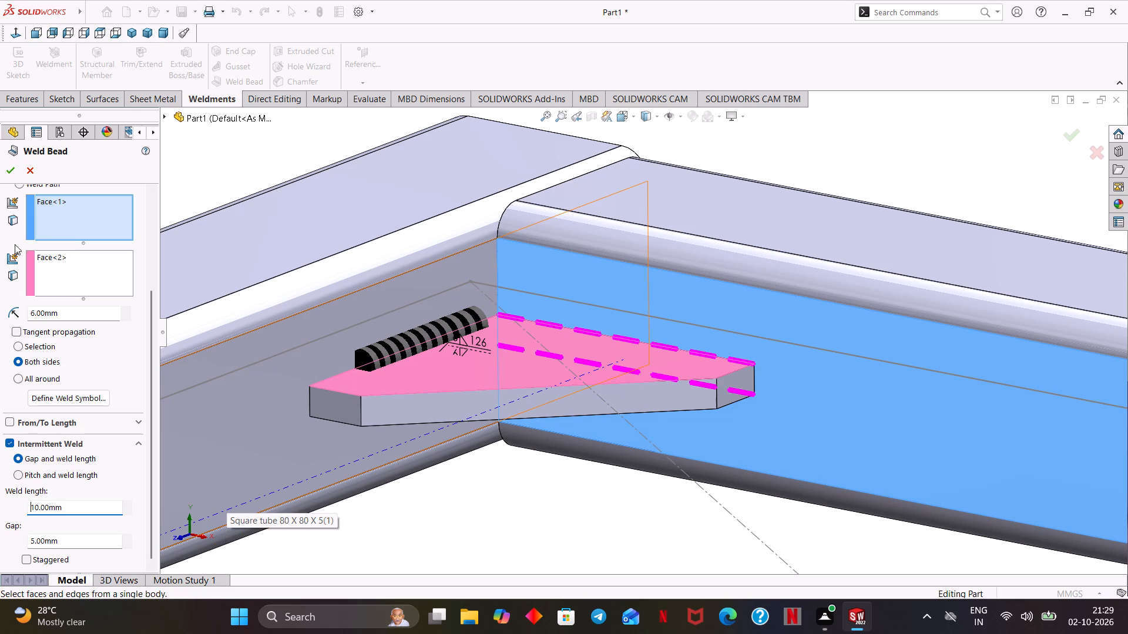
left_click(8, 169)
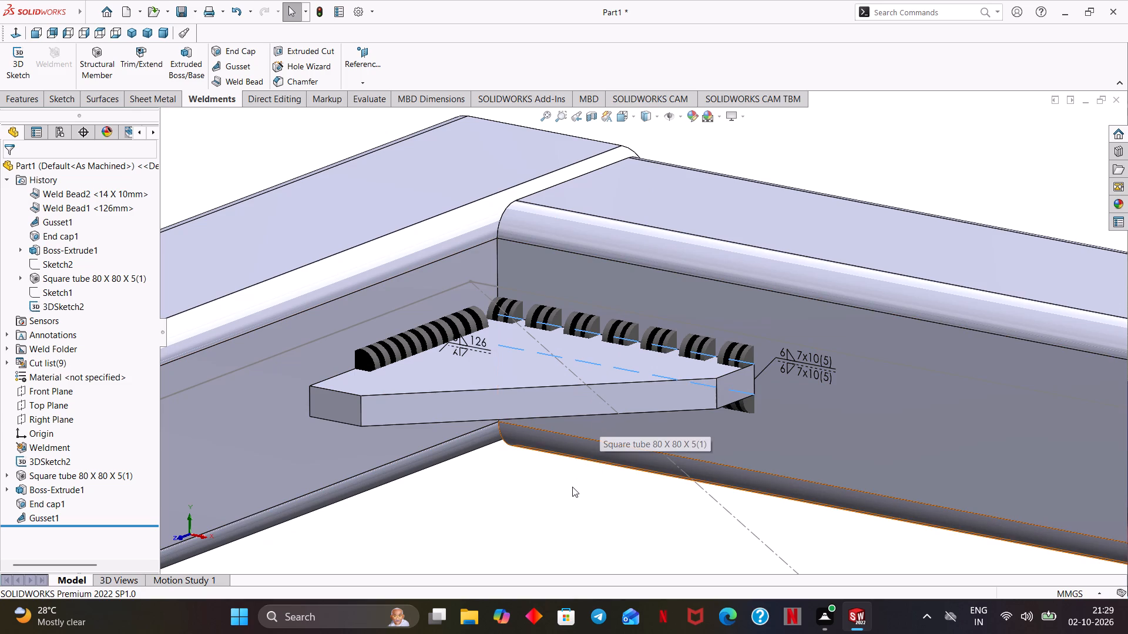
Inspect the intermittent beads on the gusset's top and underside, and review the whole frame from isometric and nearby angles.
left_click(572, 487)
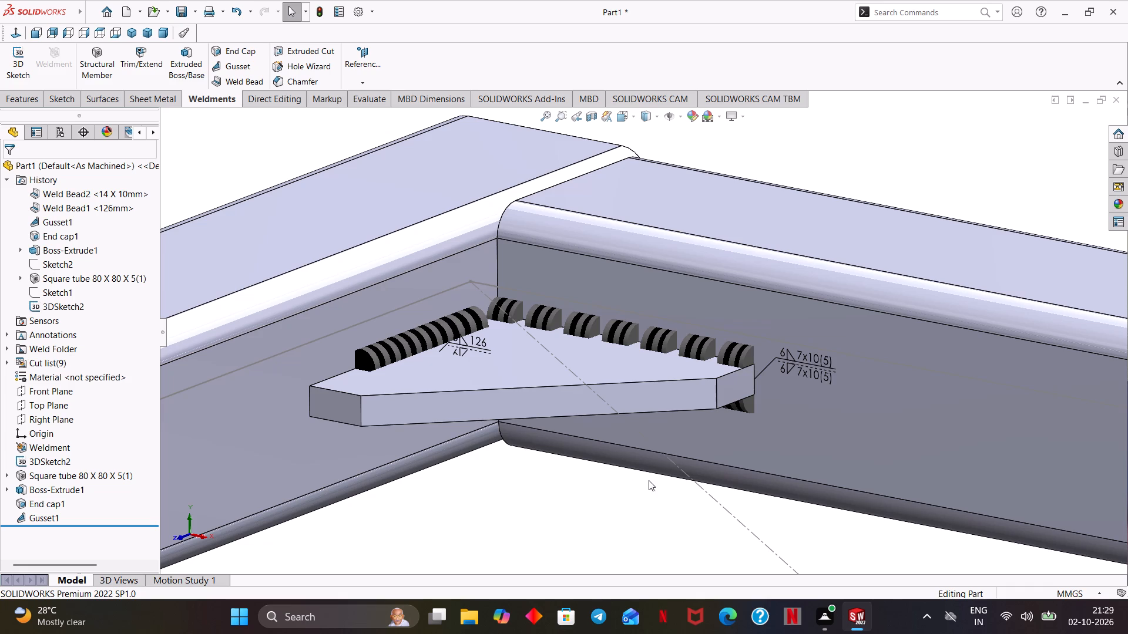
middle_click_drag(637, 487, 640, 416)
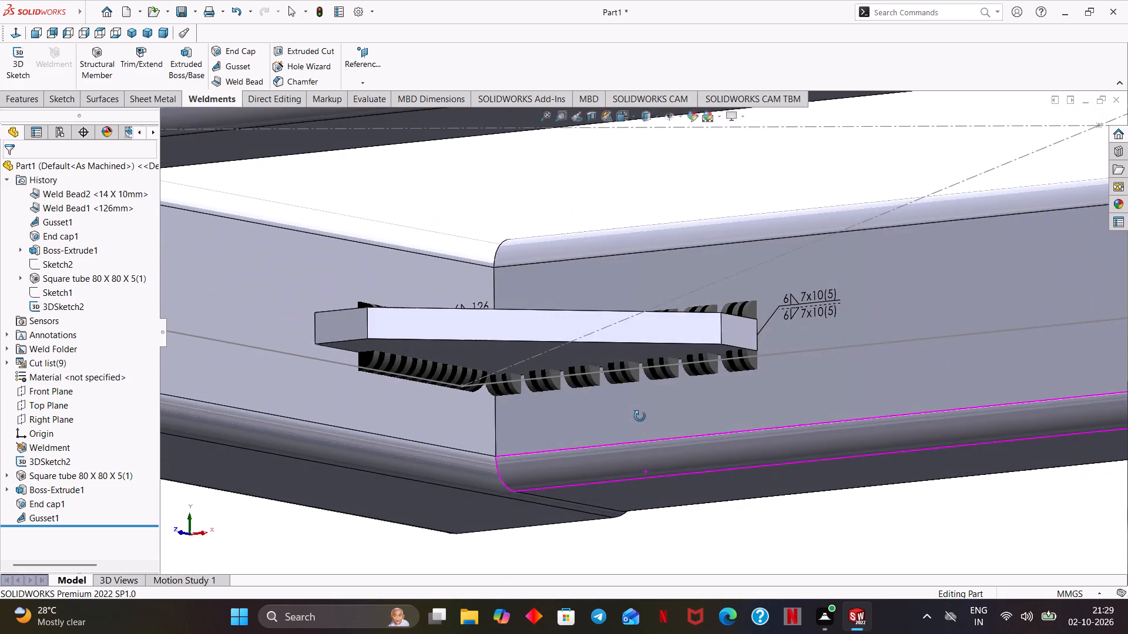
middle_click_drag(640, 416, 644, 490)
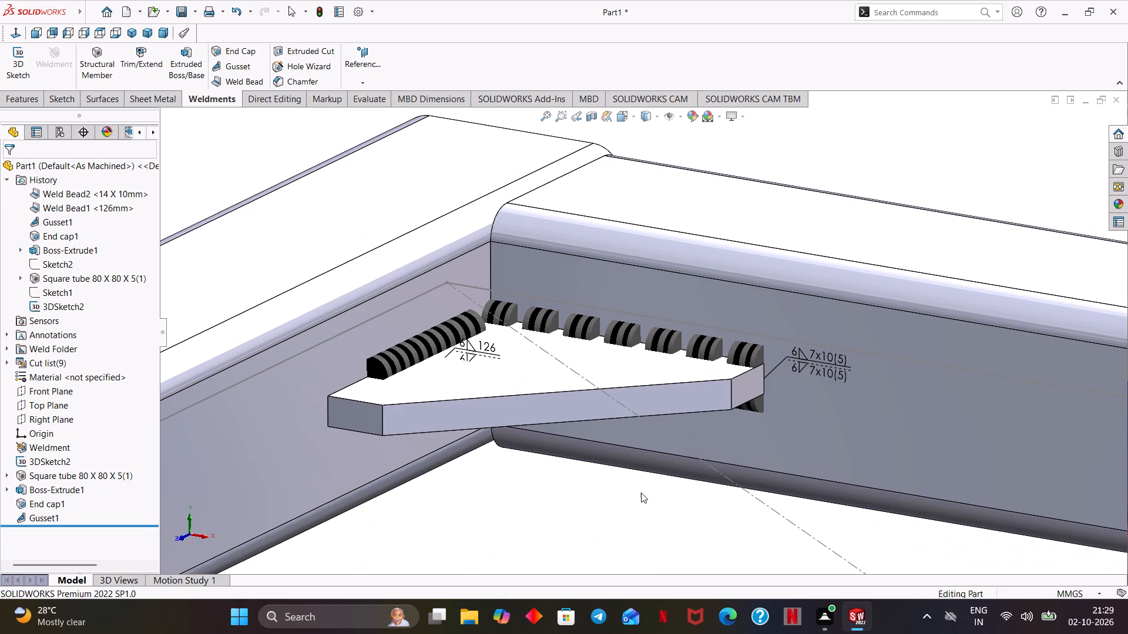
key("ctrl+7")
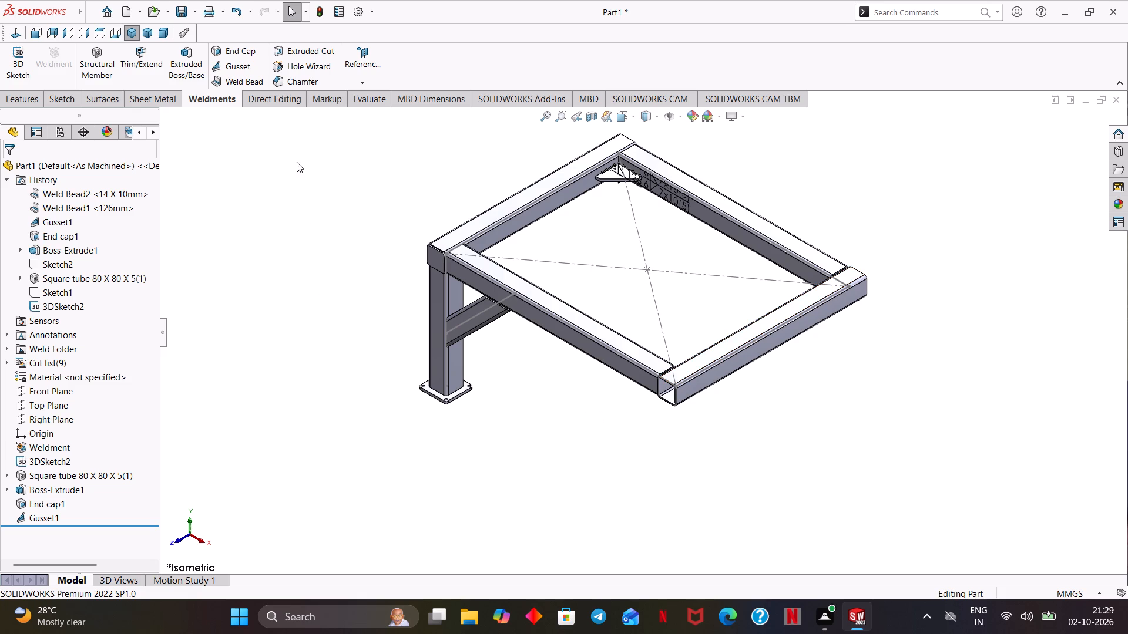
left_click(19, 93)
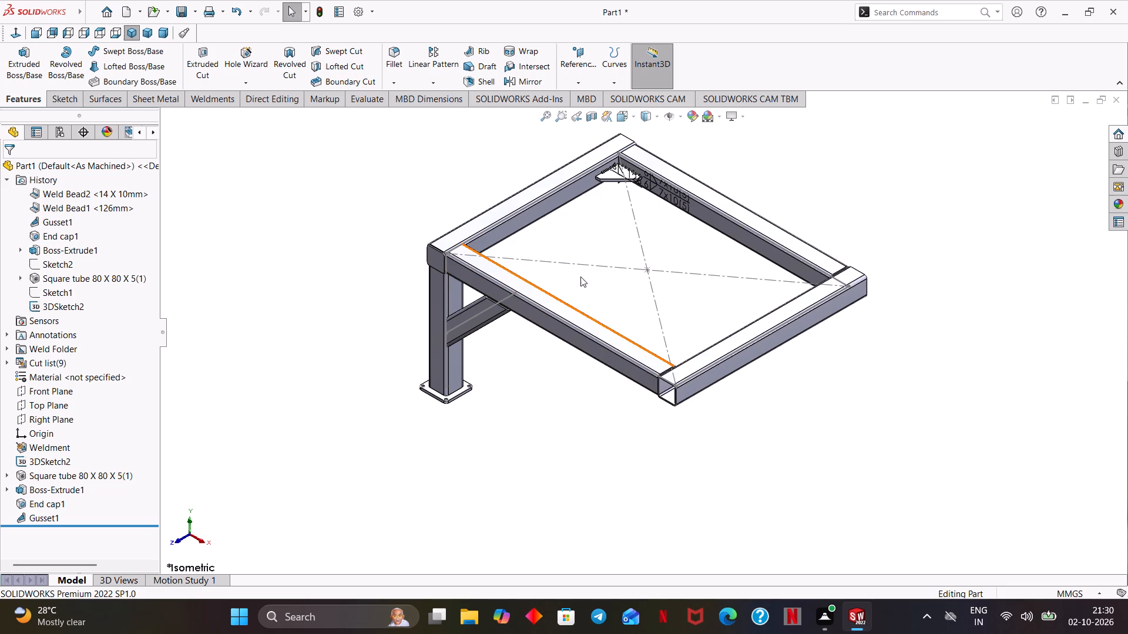
middle_click_drag(613, 284, 580, 301)
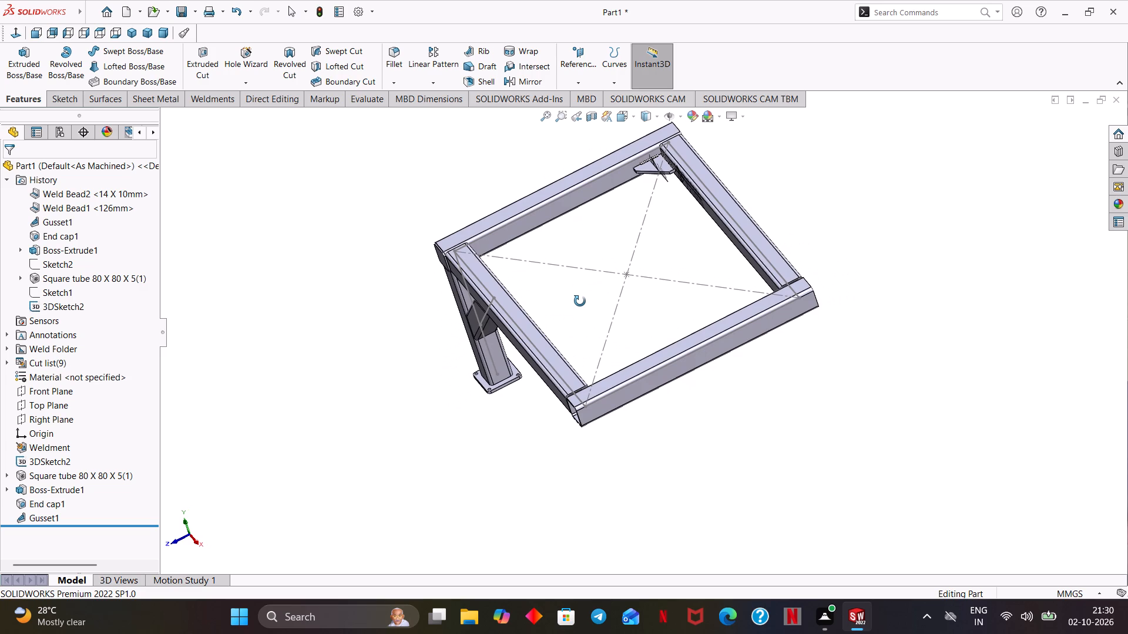
middle_click_drag(580, 301, 579, 308)
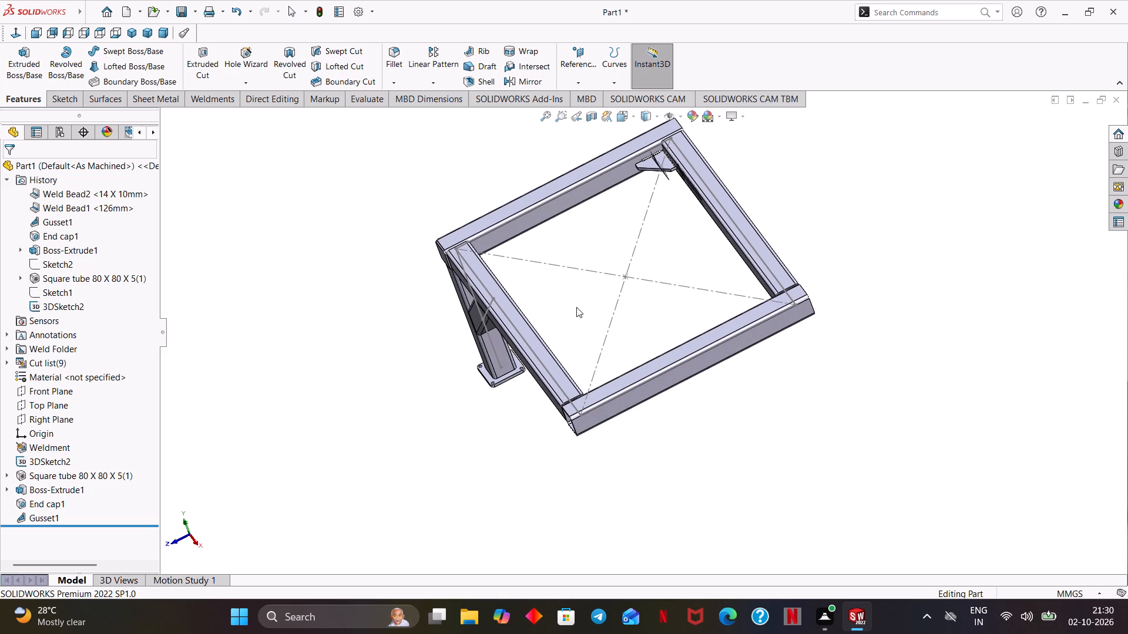
middle_click_drag(583, 294, 583, 293)
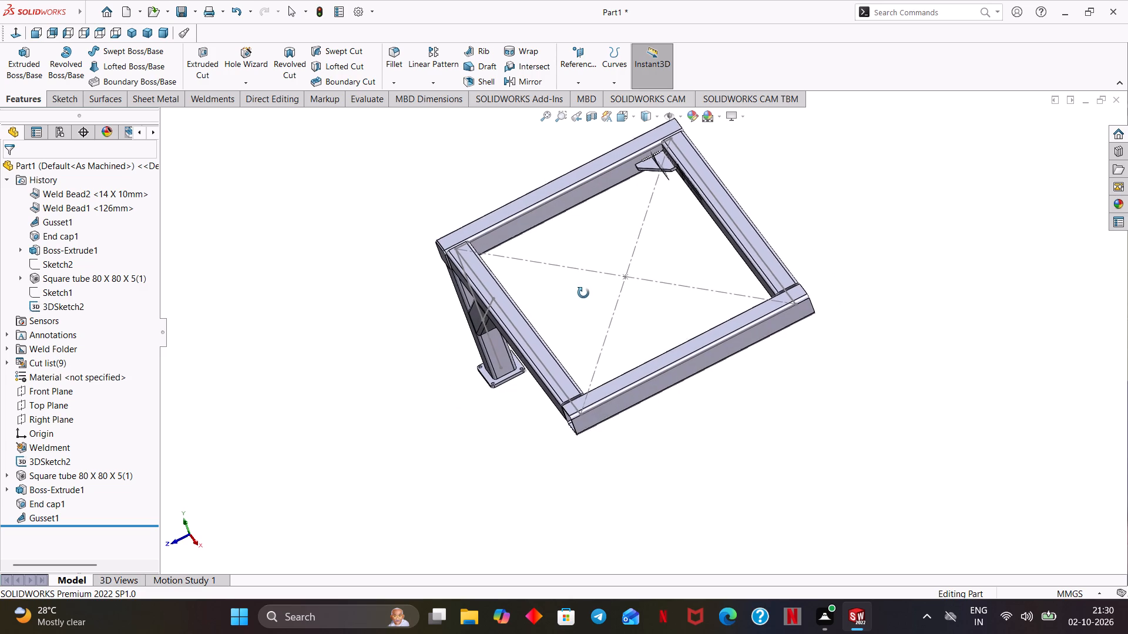
middle_click_drag(583, 293, 616, 262)
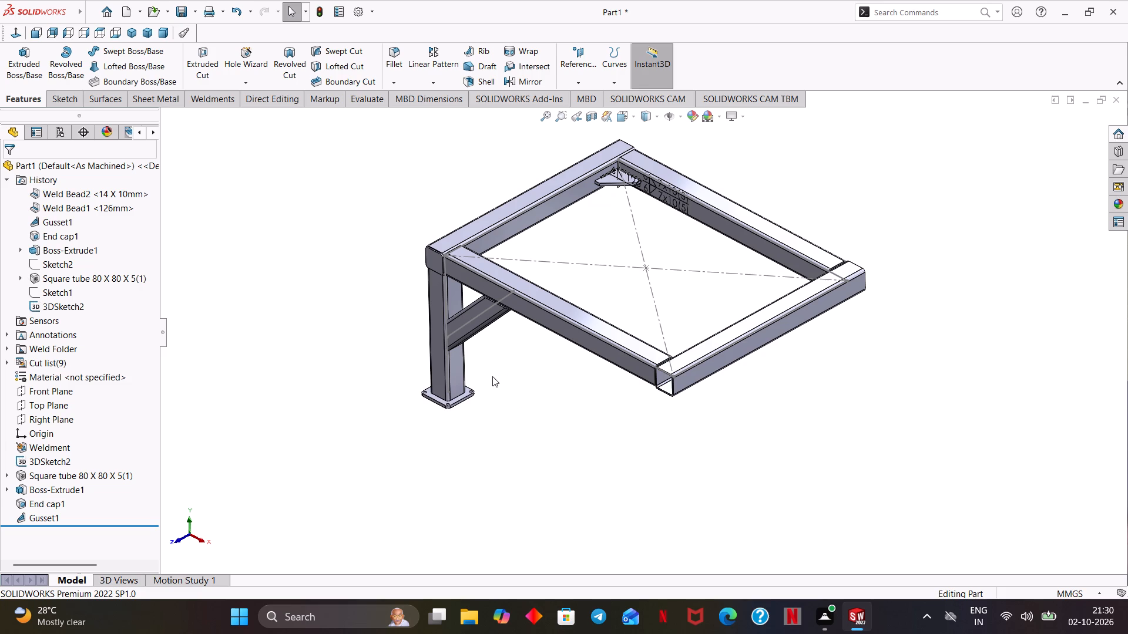
middle_click_drag(657, 258, 618, 283)
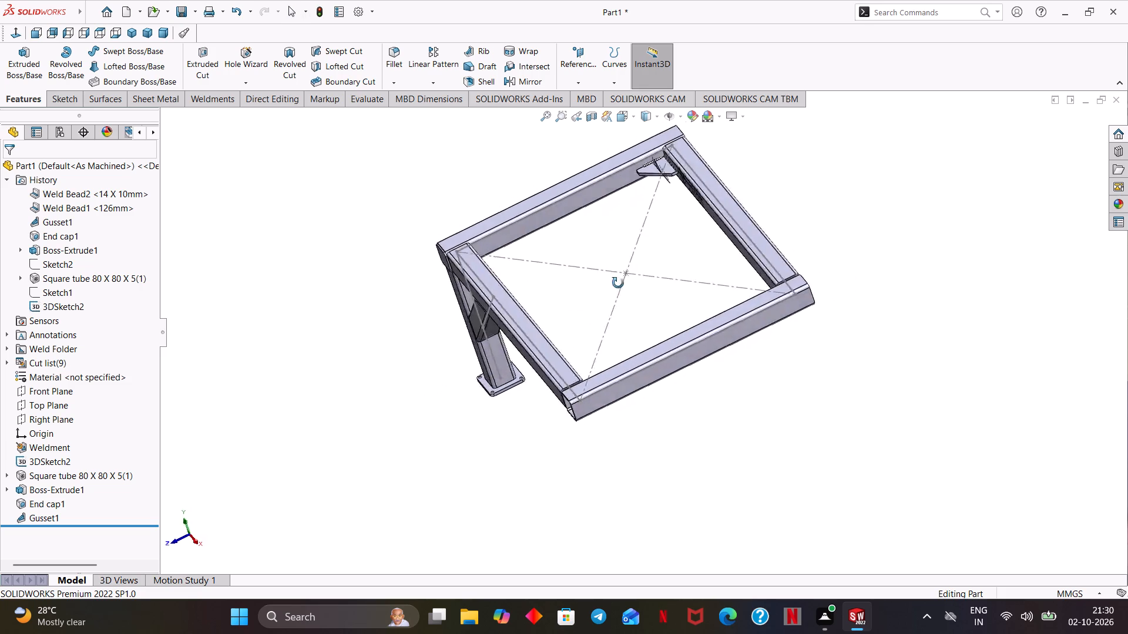
middle_click_drag(618, 283, 691, 245)
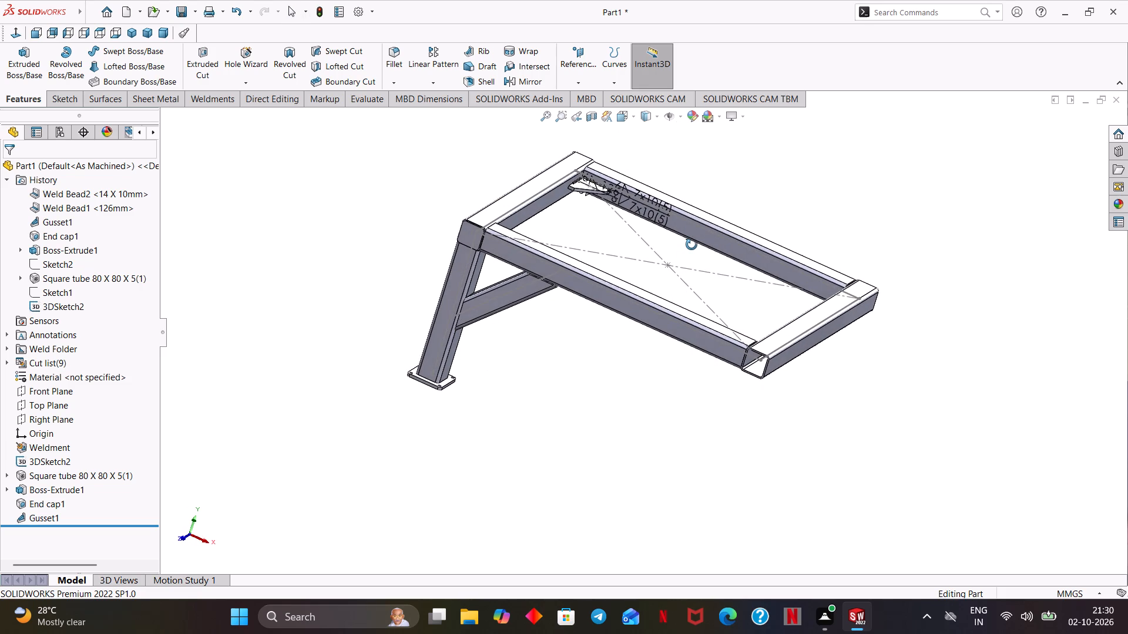
middle_click_drag(691, 245, 651, 286)
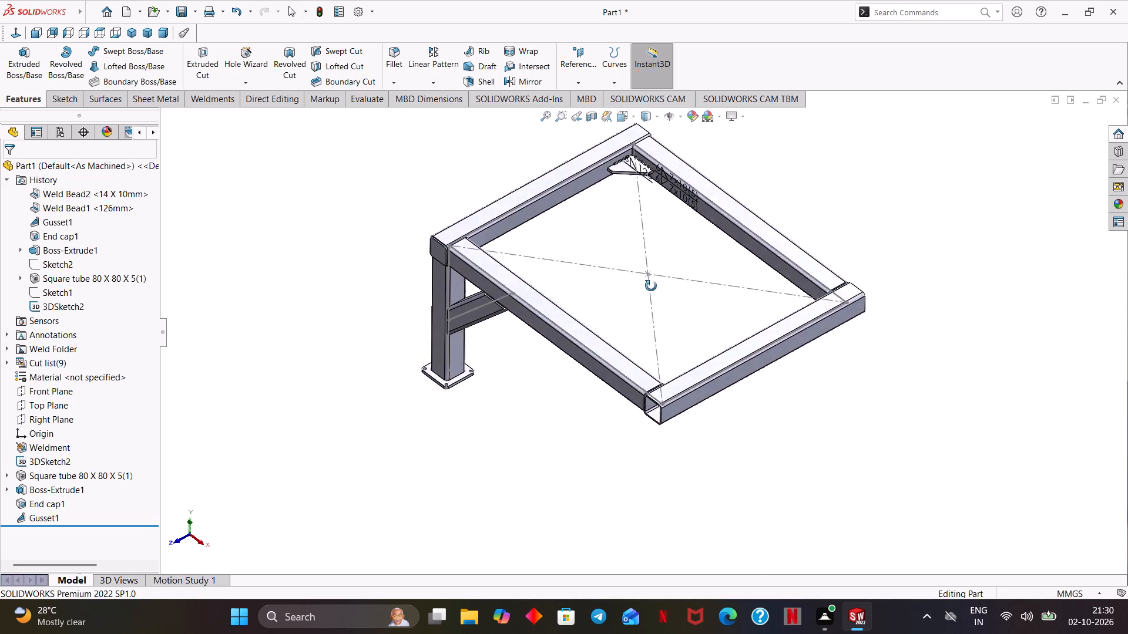
middle_click_drag(651, 286, 637, 292)
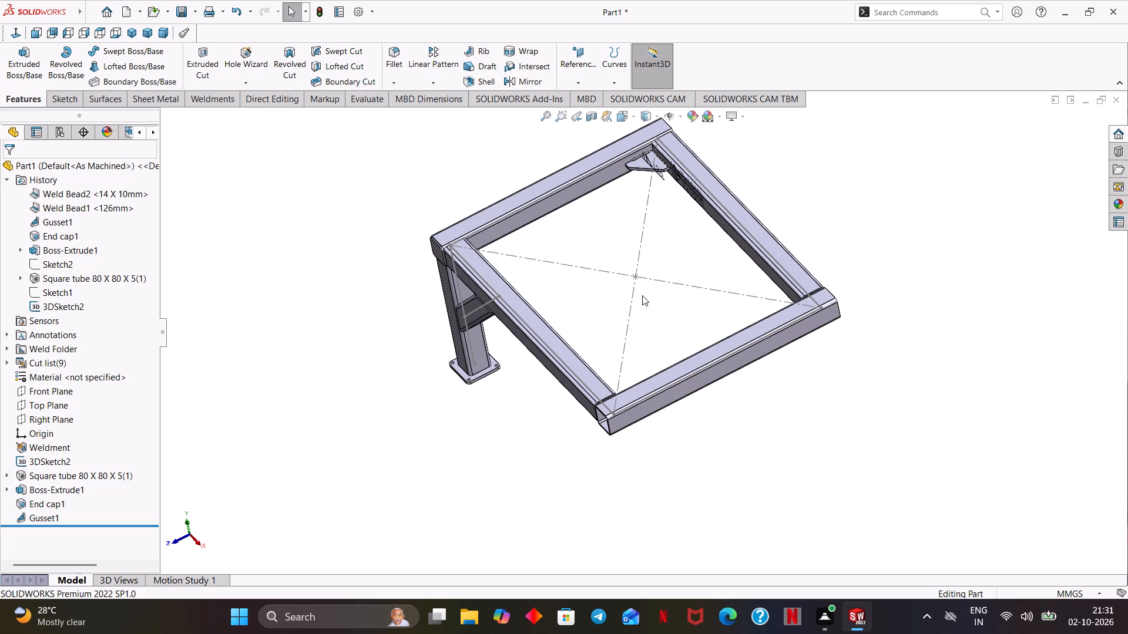
Hide the 3D layout sketch of the frame, including its diagonal construction lines.
right_click(652, 278)
left_click(679, 264)
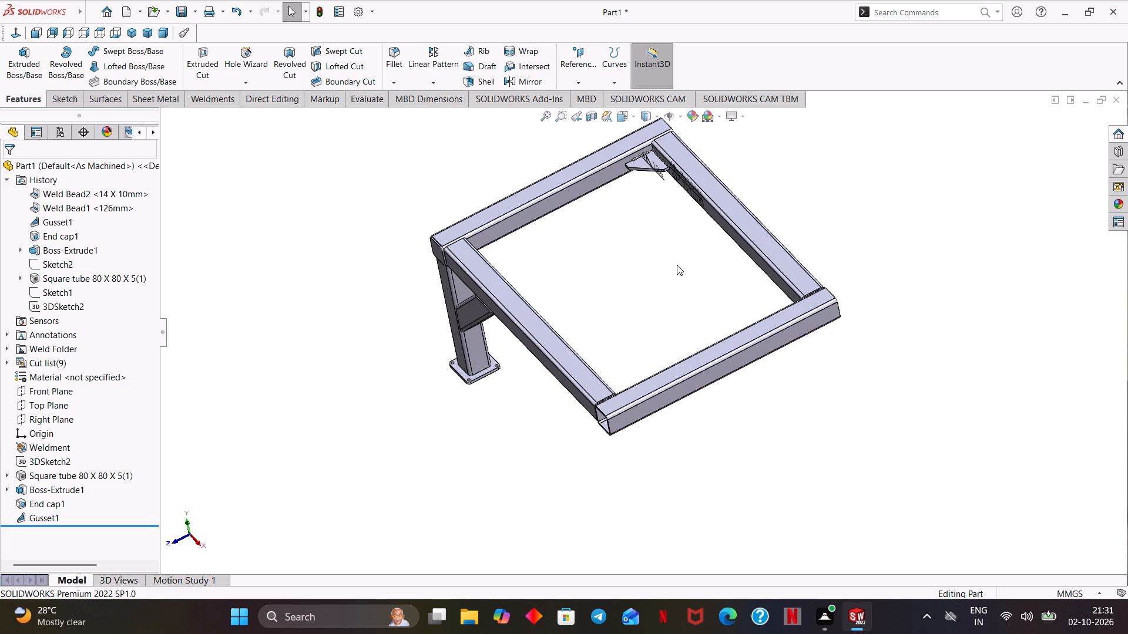
Hide the two weld symbol annotations attached to the gusset's weld beads.
left_click(643, 272)
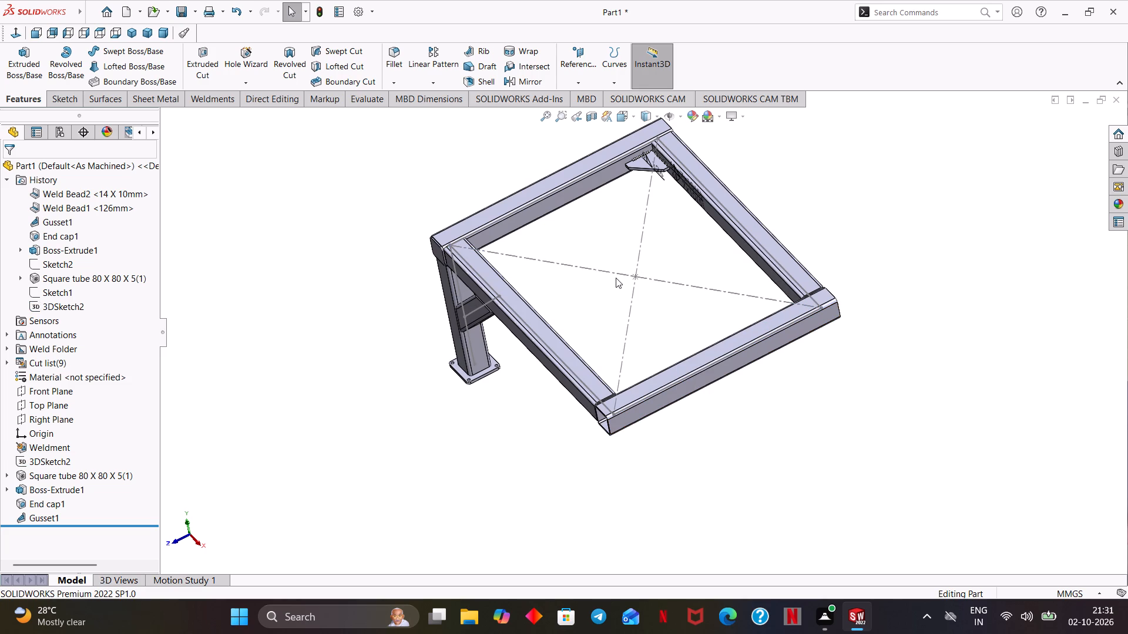
middle_click_drag(616, 278, 637, 220)
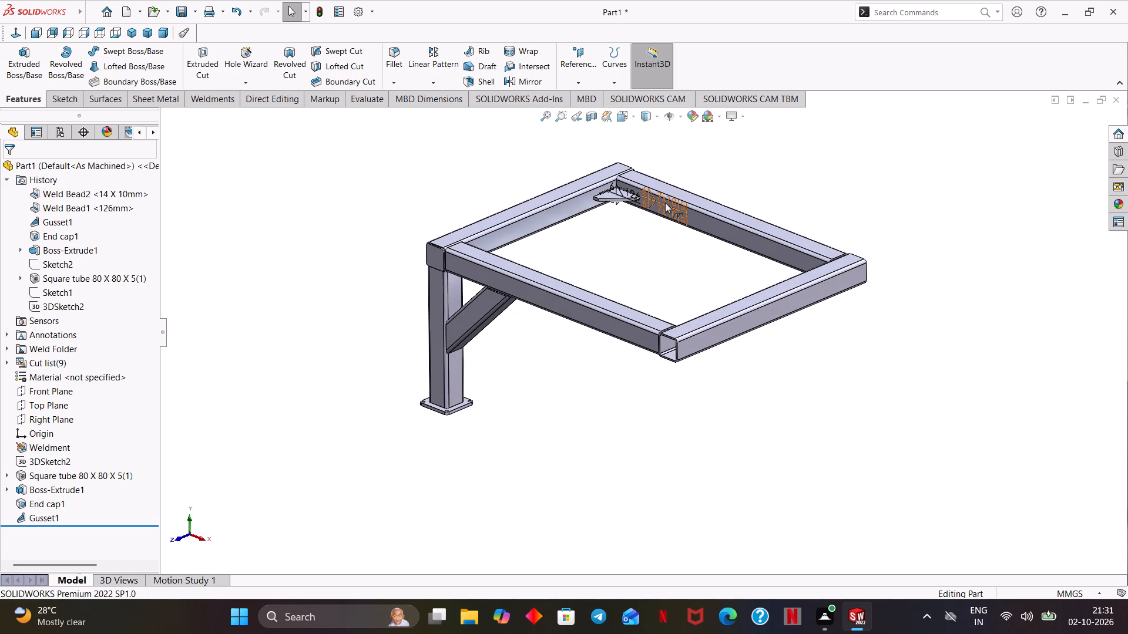
left_click(664, 203)
right_click(664, 204)
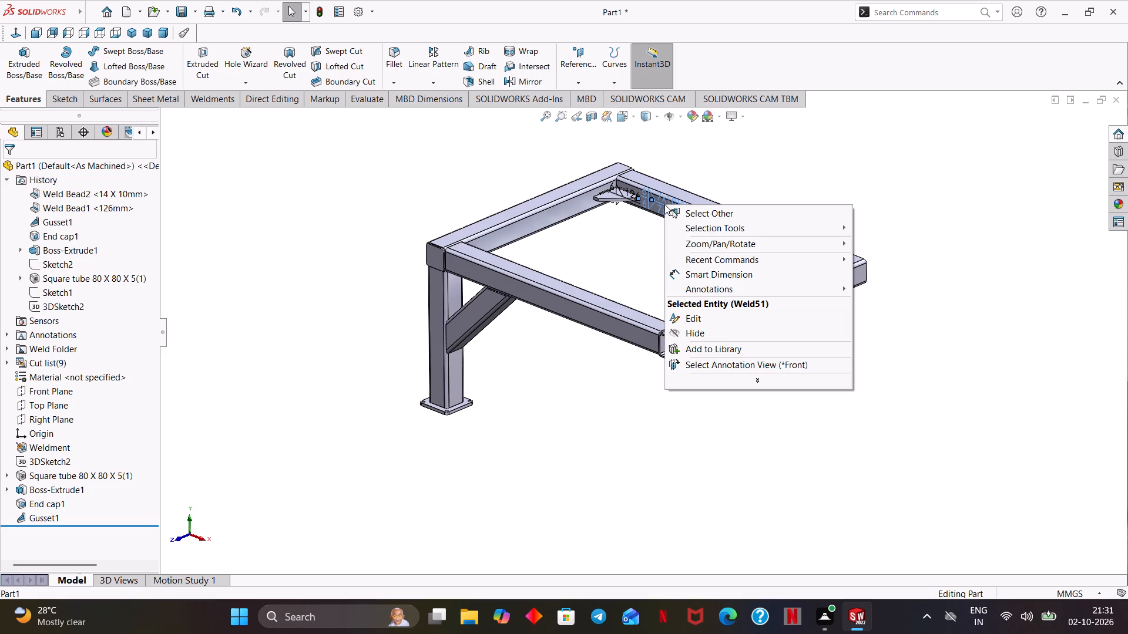
left_click(664, 204)
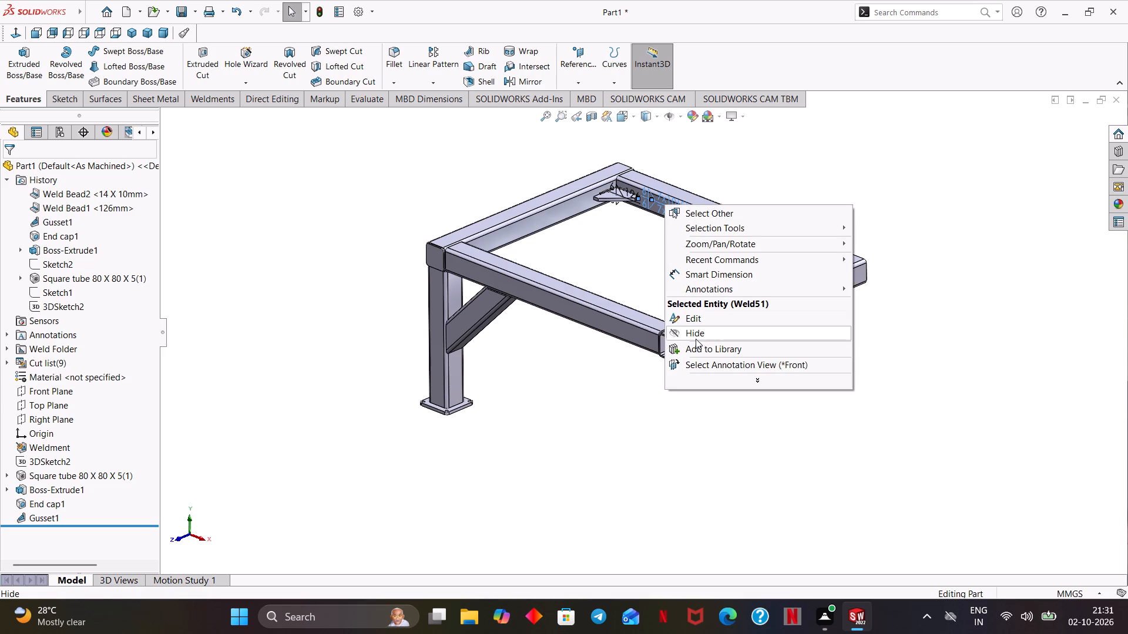
left_click(697, 336)
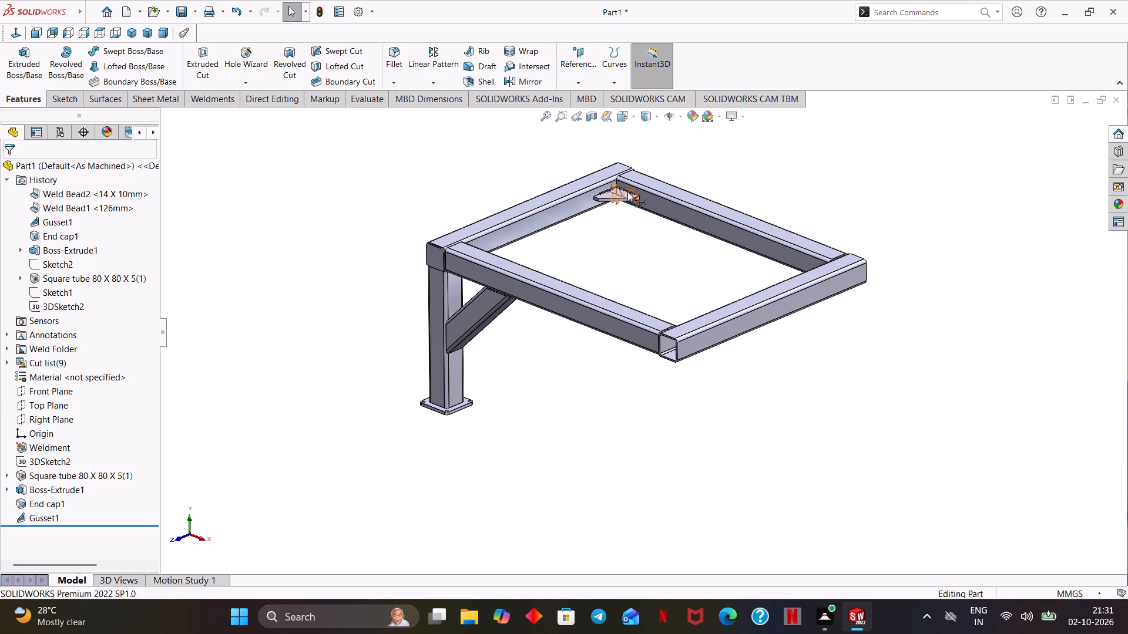
left_click(627, 191)
scroll(627, 191, "down", 7)
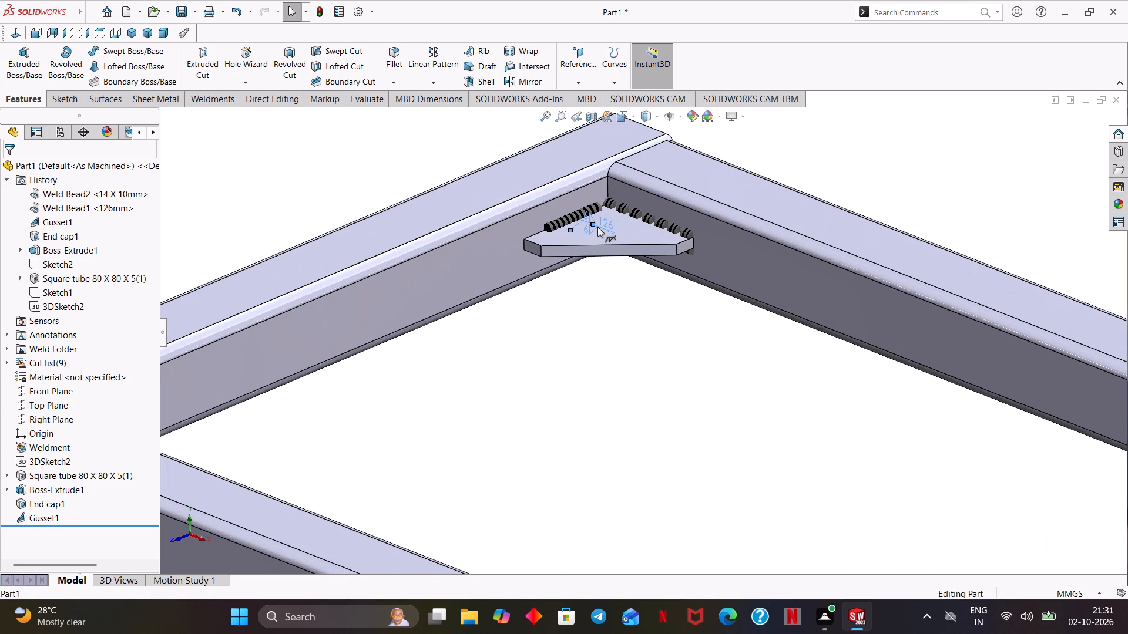
left_click(597, 227)
right_click(598, 227)
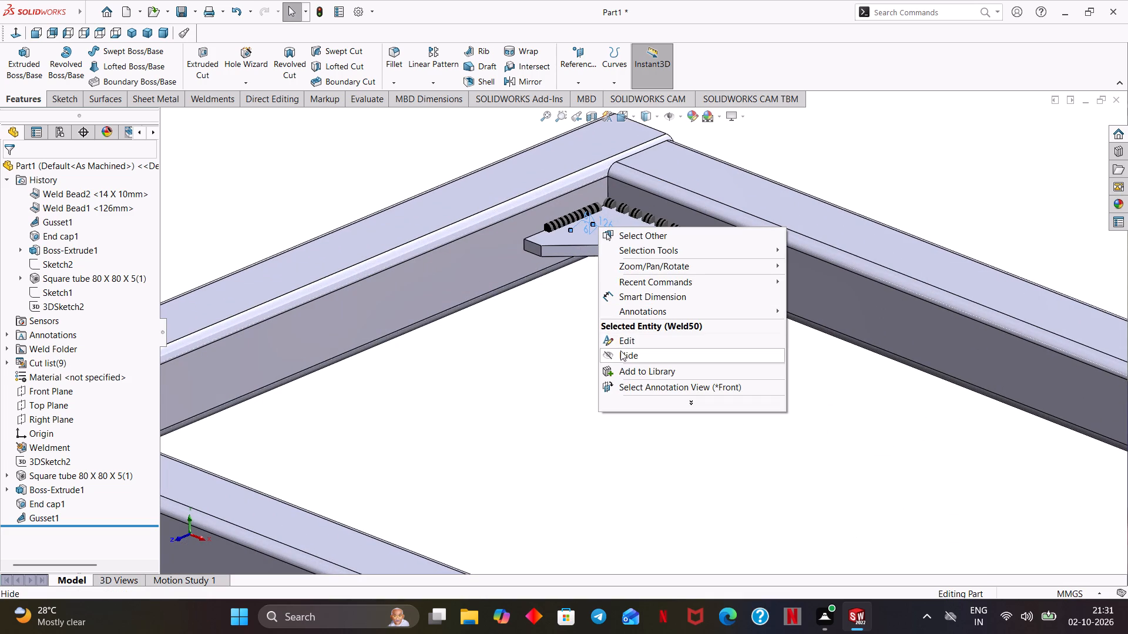
left_click(620, 353)
Set up a Mirror about the Front Plane with only the corner gusset as the body to mirror.
scroll(606, 321, "down", 1)
middle_click_drag(607, 309, 609, 272)
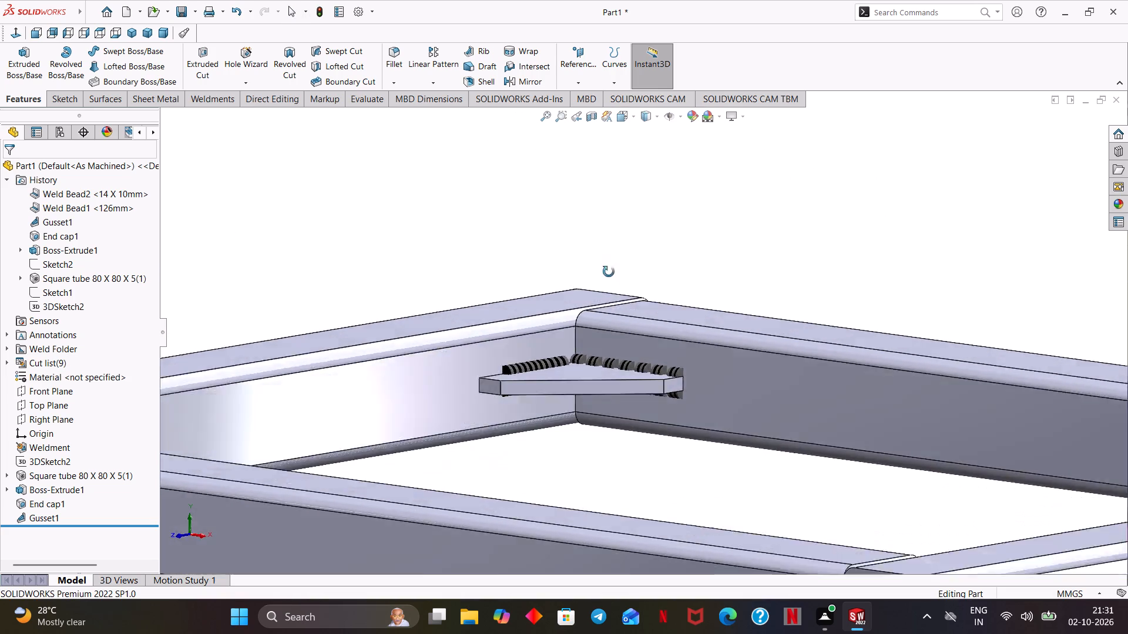
middle_click_drag(609, 272, 607, 285)
scroll(600, 313, "up", 1)
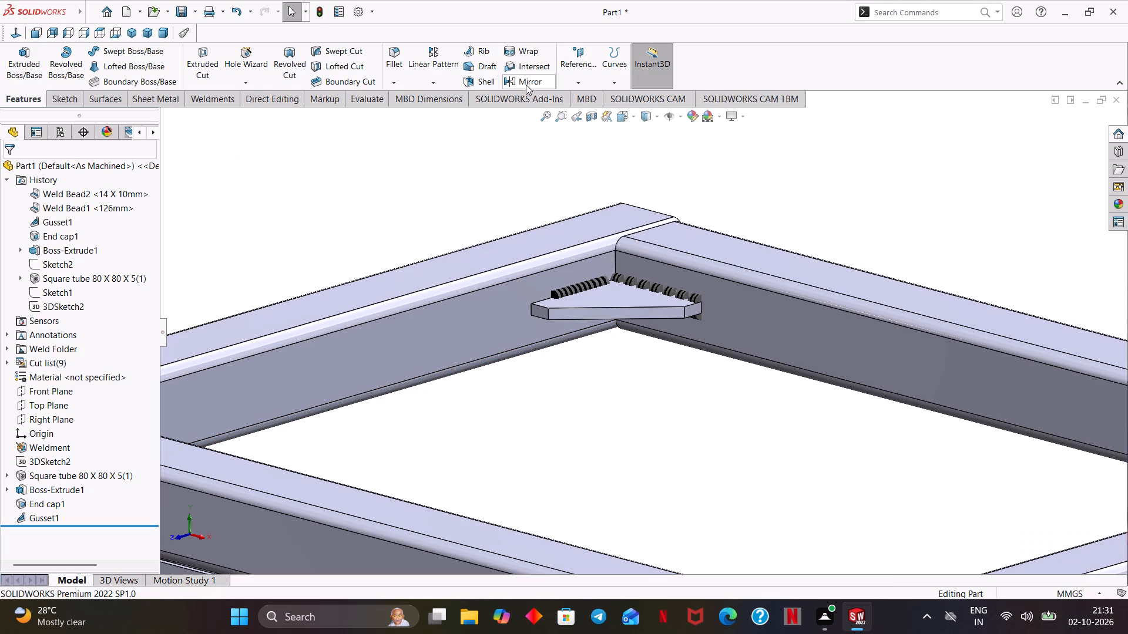
left_click(524, 83)
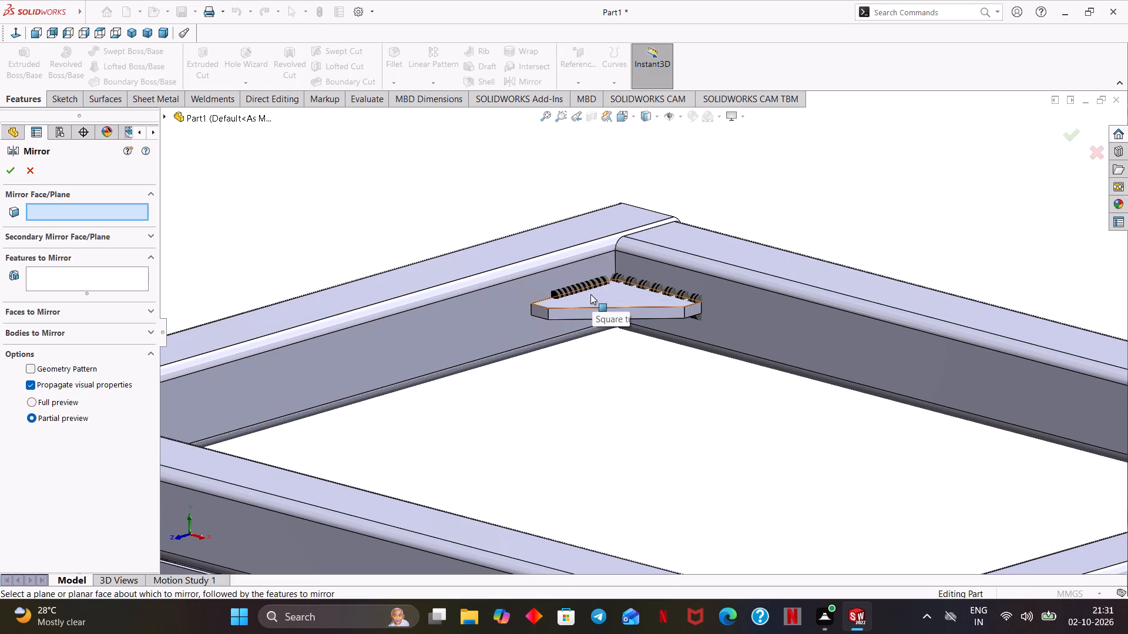
left_click(166, 117)
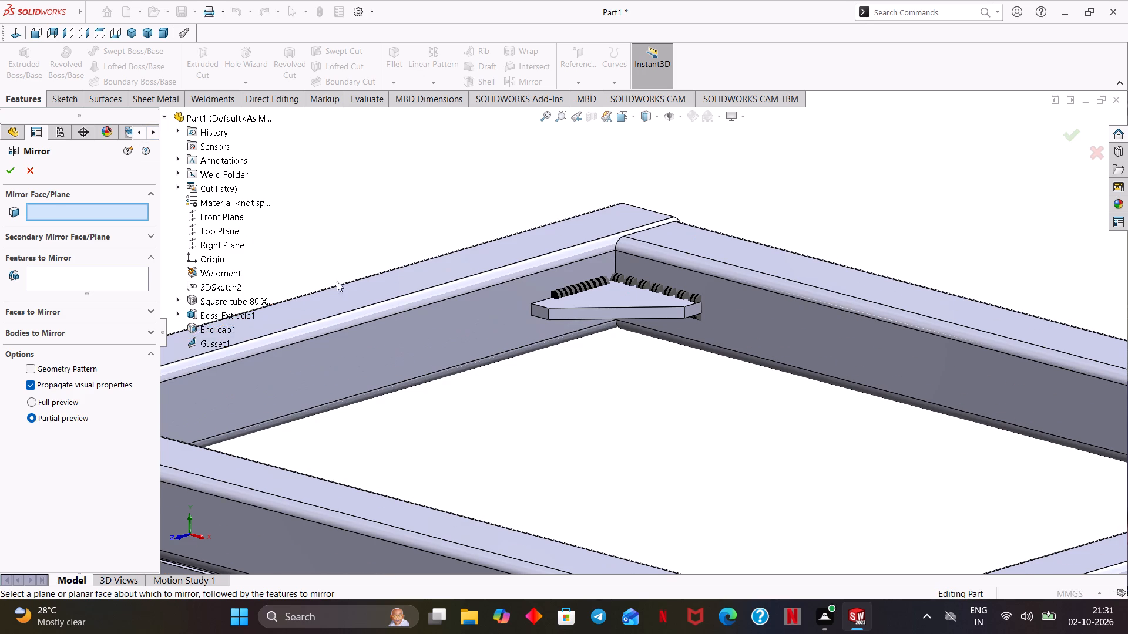
scroll(526, 318, "up", 5)
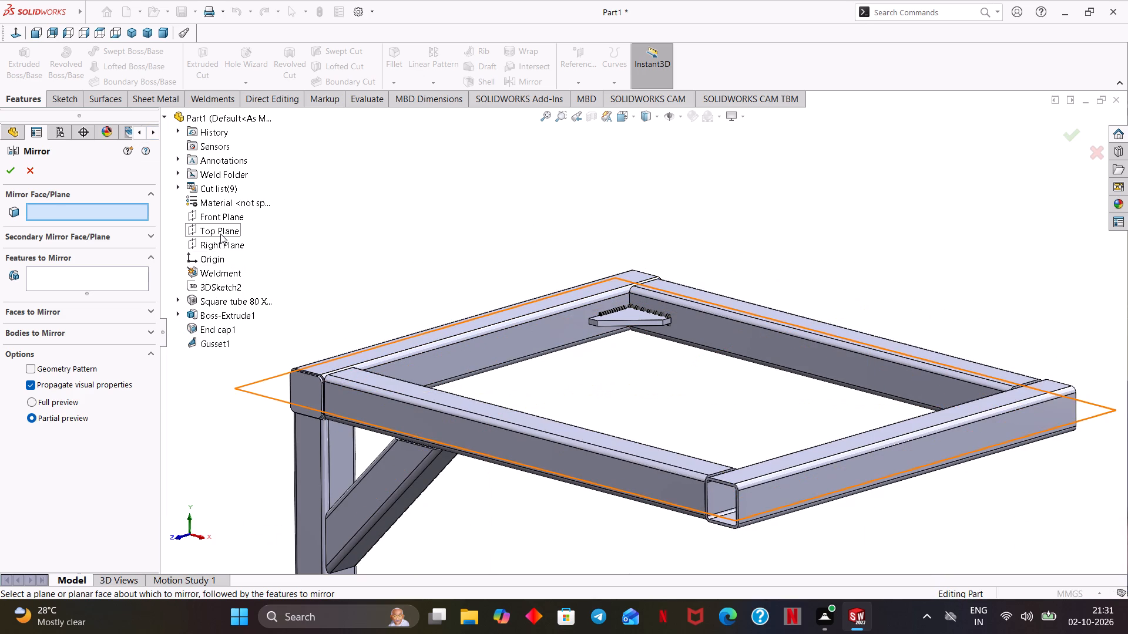
left_click(226, 218)
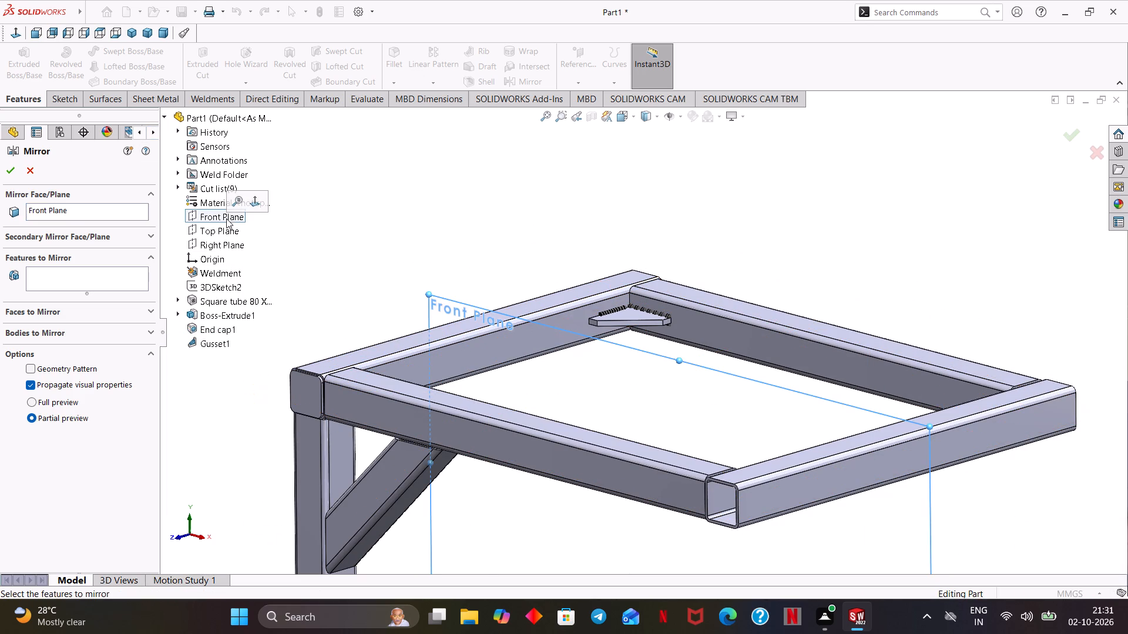
left_click(65, 328)
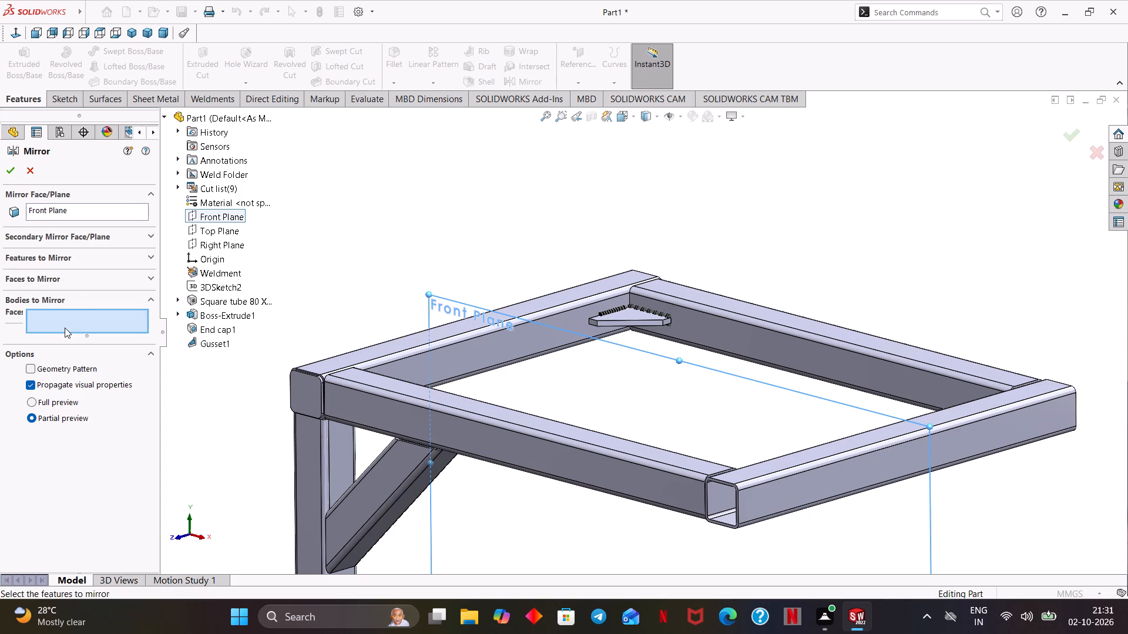
middle_click_drag(557, 296, 523, 369)
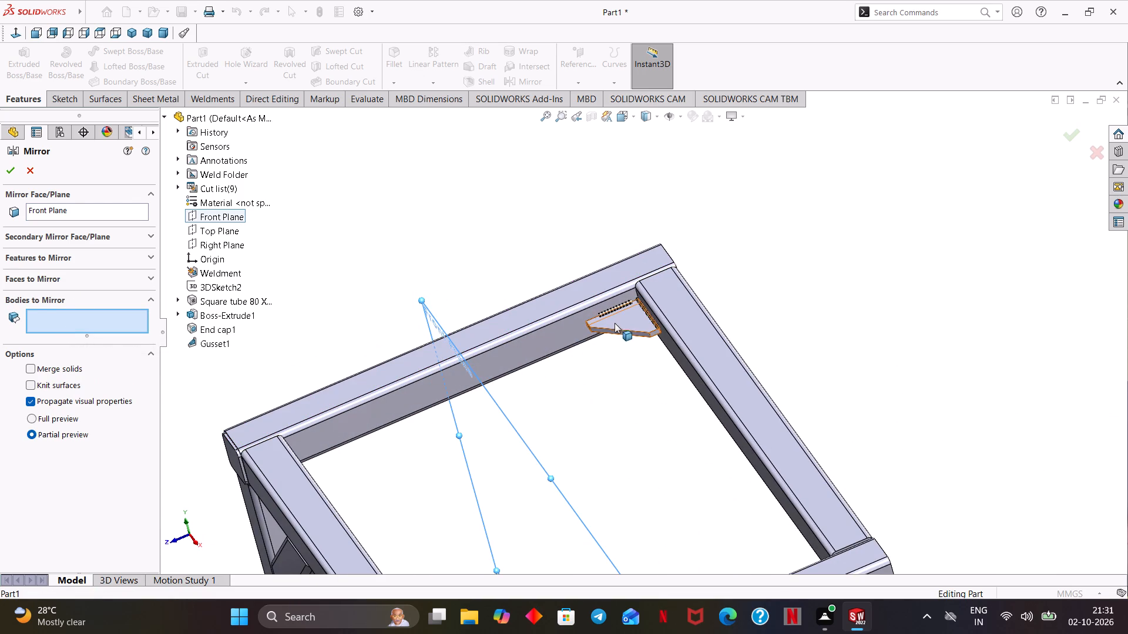
left_click(615, 321)
scroll(614, 306, "down", 6)
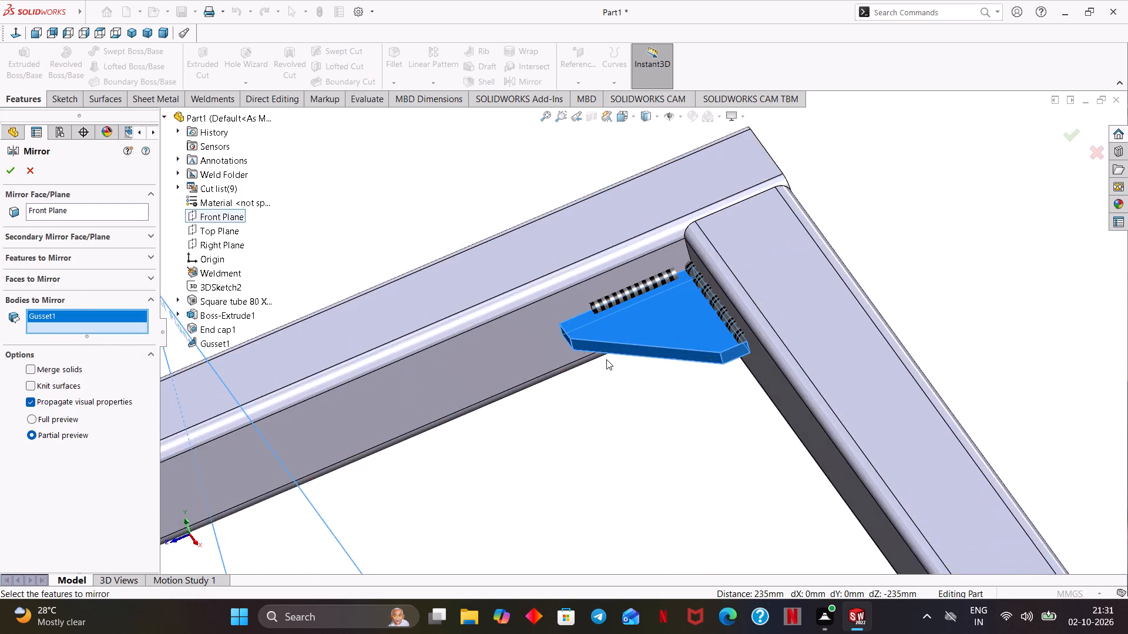
scroll(606, 359, "down", 4)
left_click(637, 196)
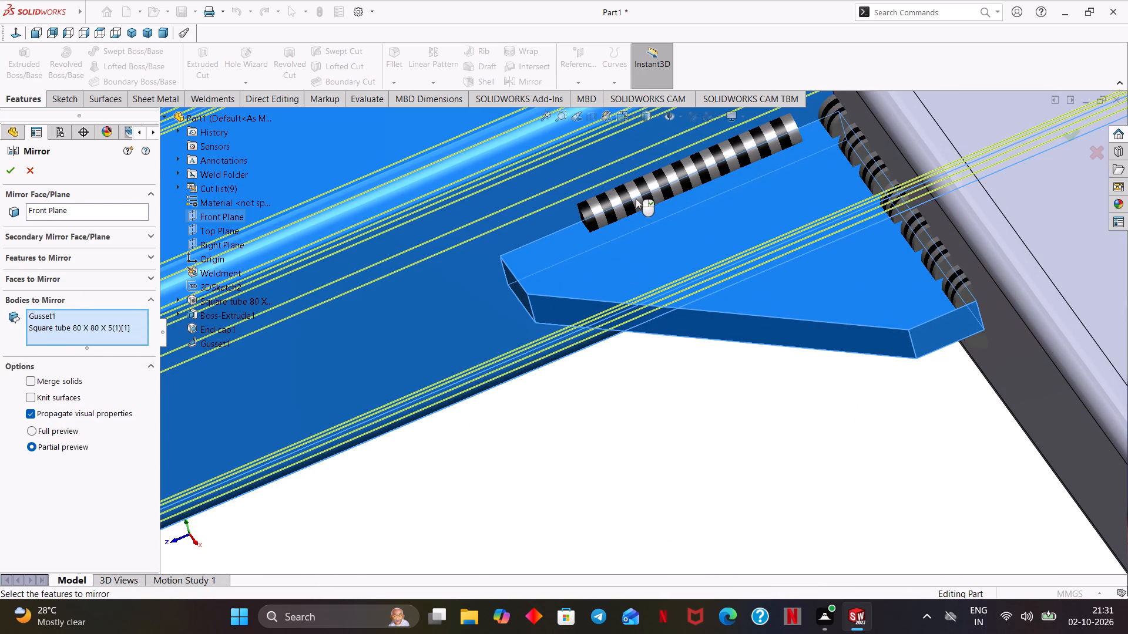
left_click(627, 246)
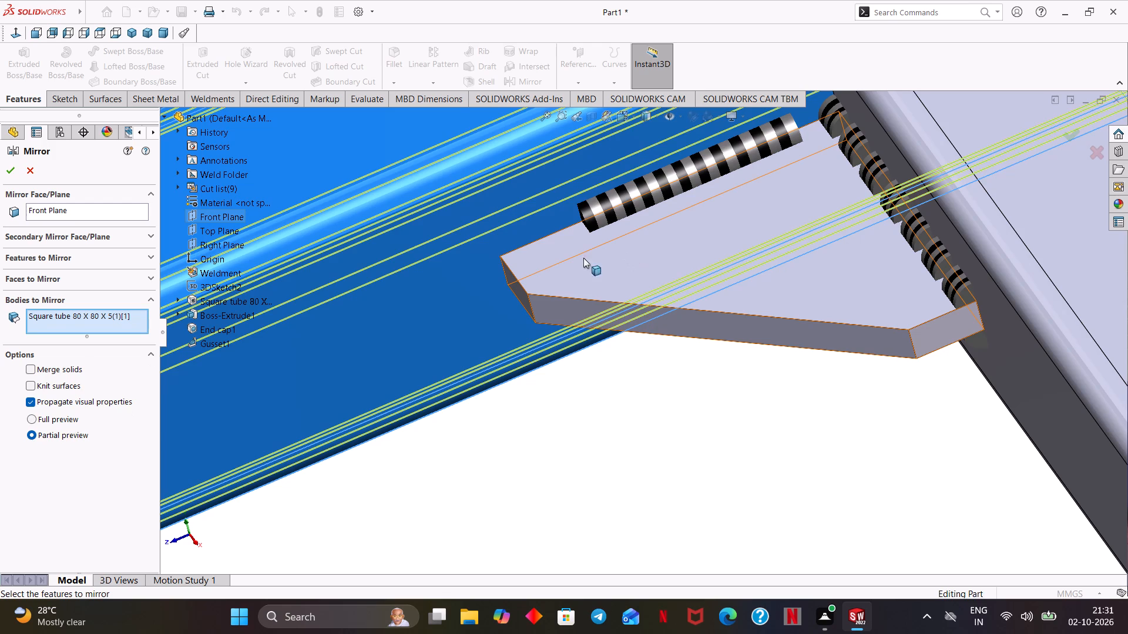
left_click(433, 271)
left_click(683, 279)
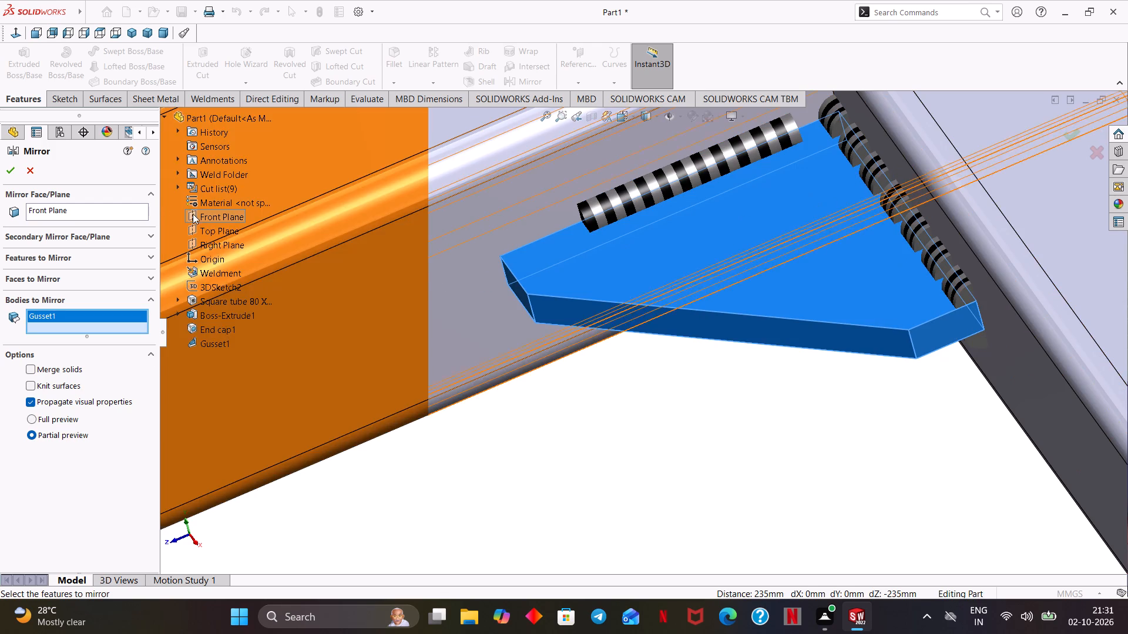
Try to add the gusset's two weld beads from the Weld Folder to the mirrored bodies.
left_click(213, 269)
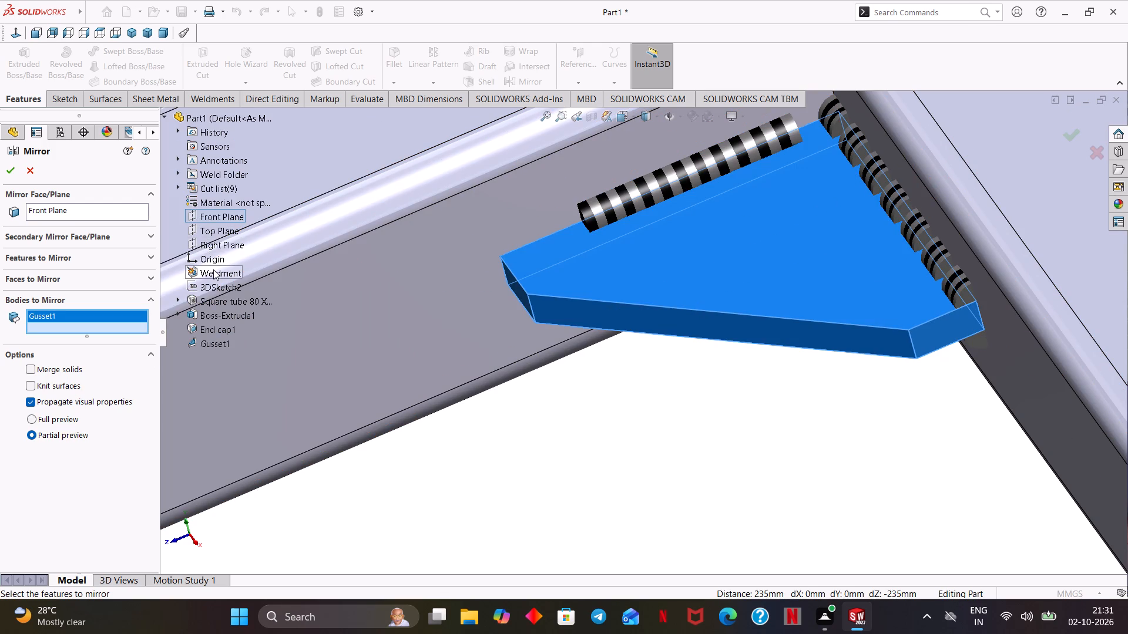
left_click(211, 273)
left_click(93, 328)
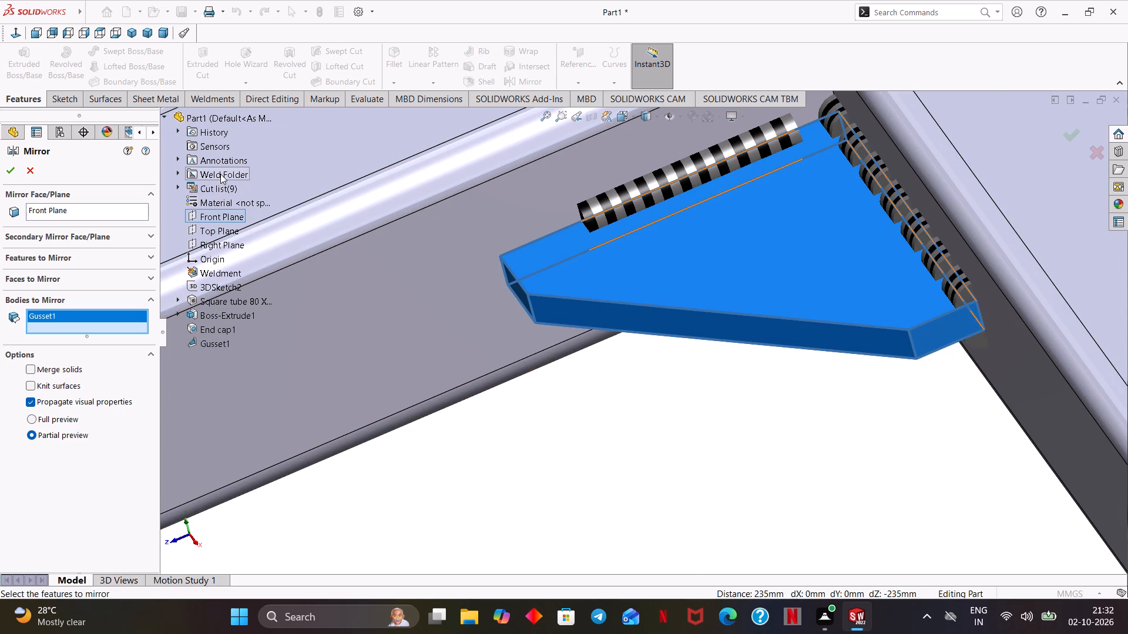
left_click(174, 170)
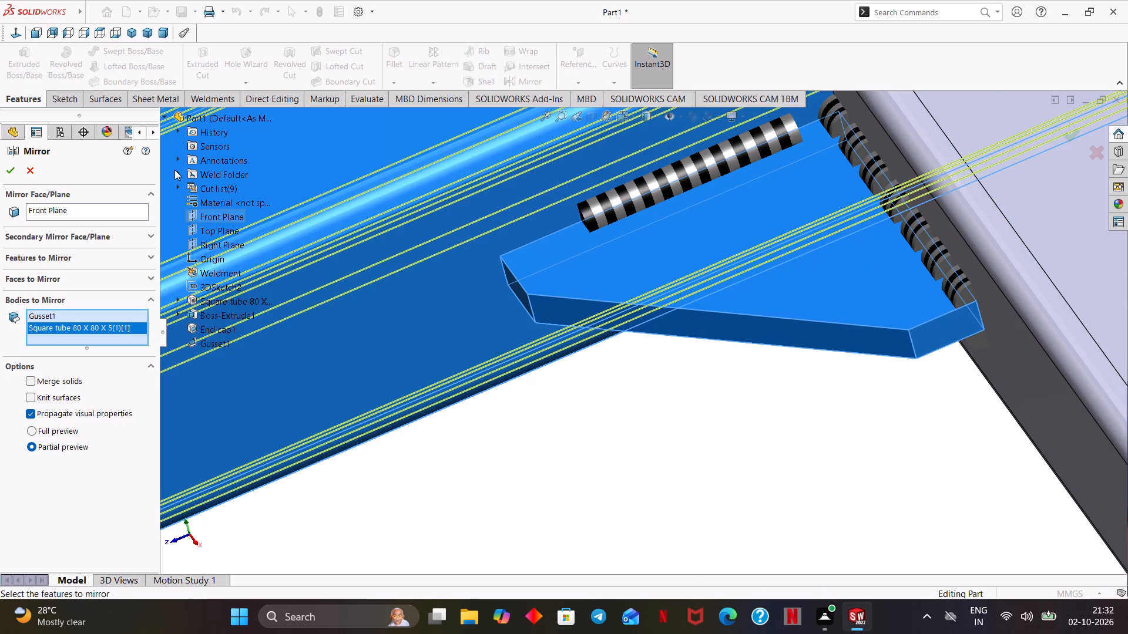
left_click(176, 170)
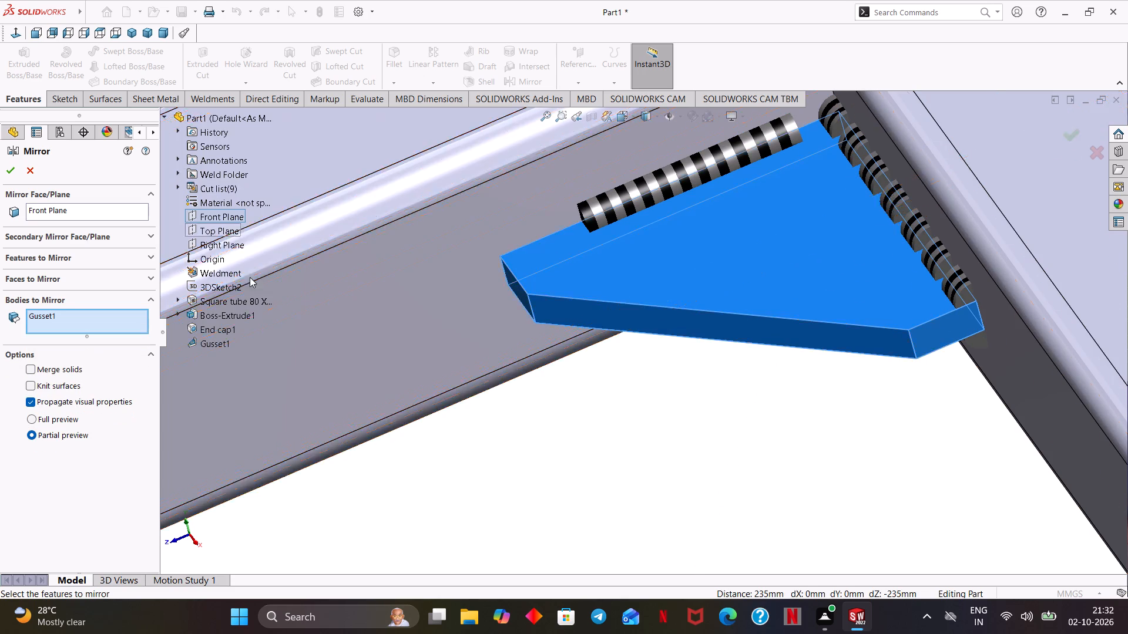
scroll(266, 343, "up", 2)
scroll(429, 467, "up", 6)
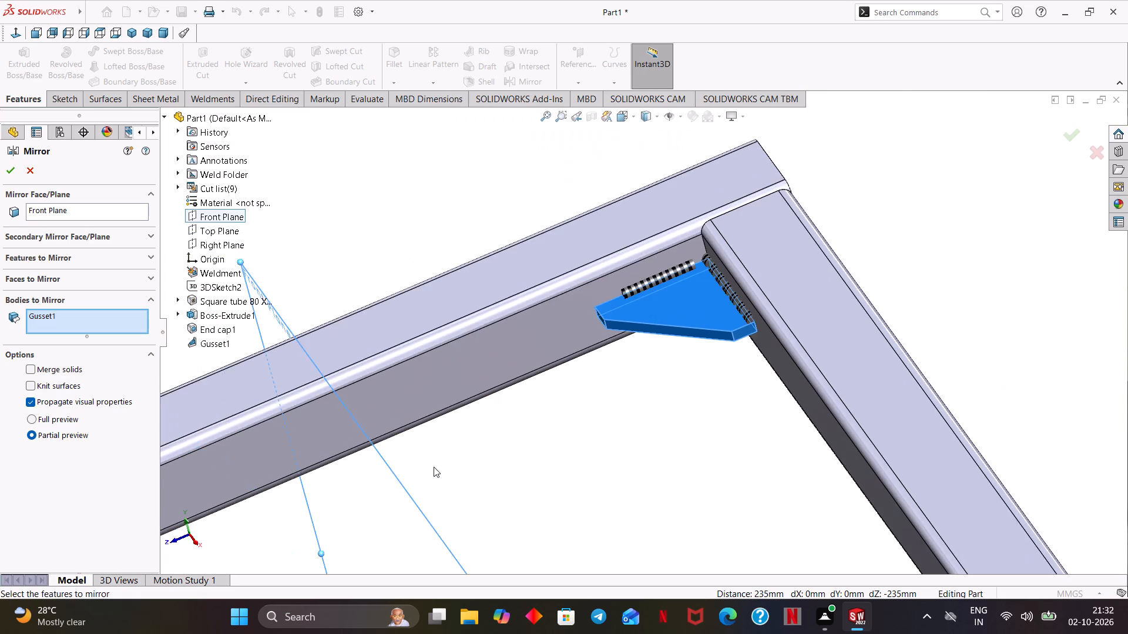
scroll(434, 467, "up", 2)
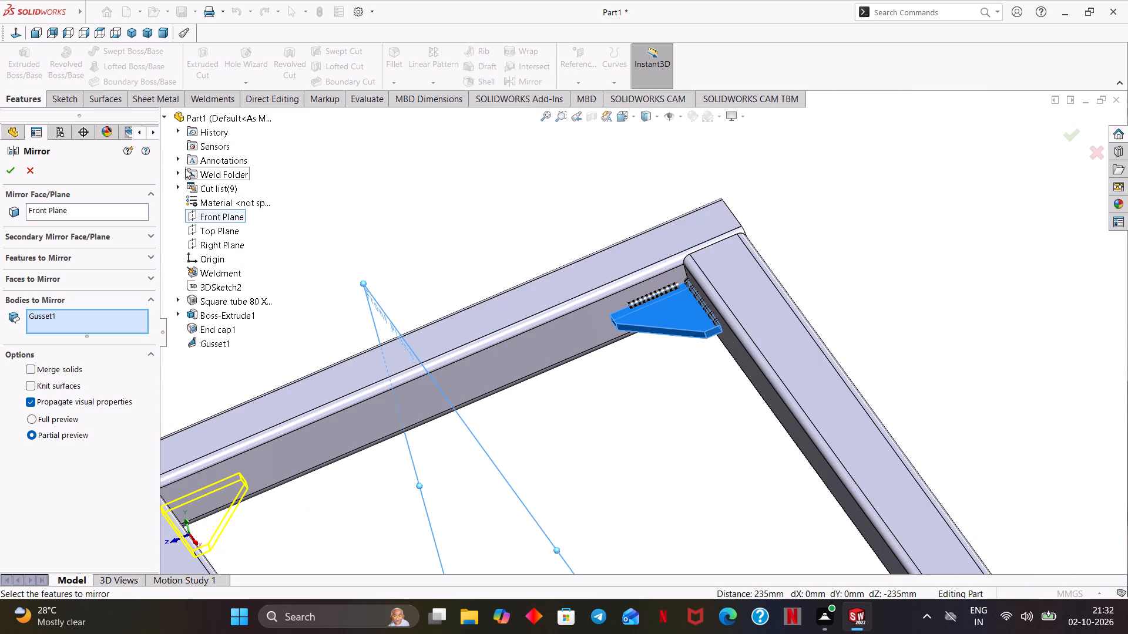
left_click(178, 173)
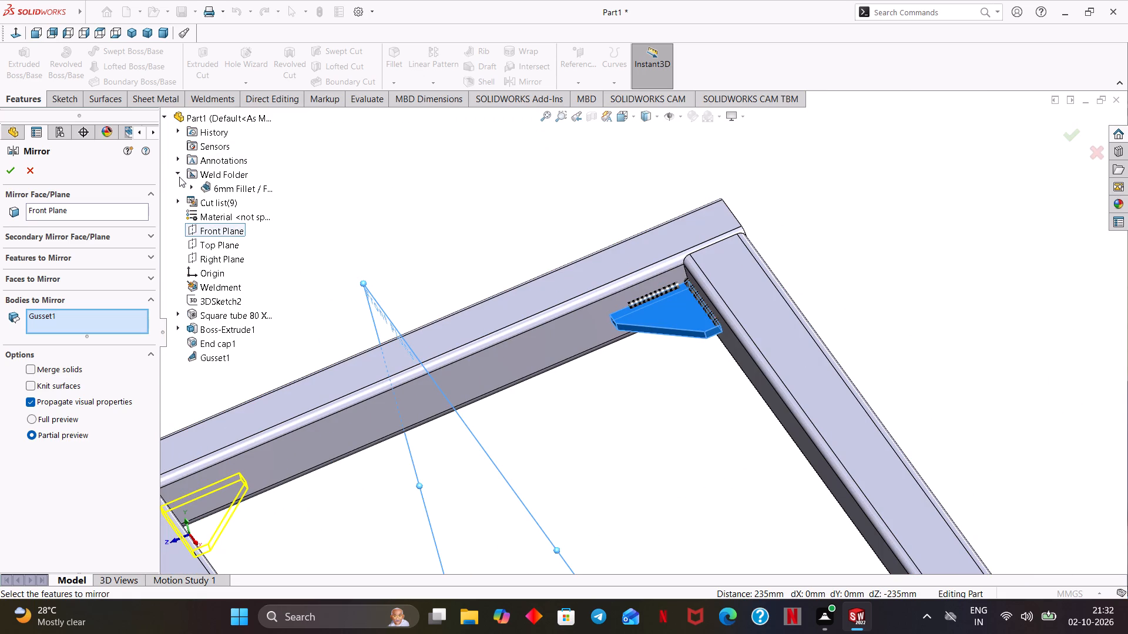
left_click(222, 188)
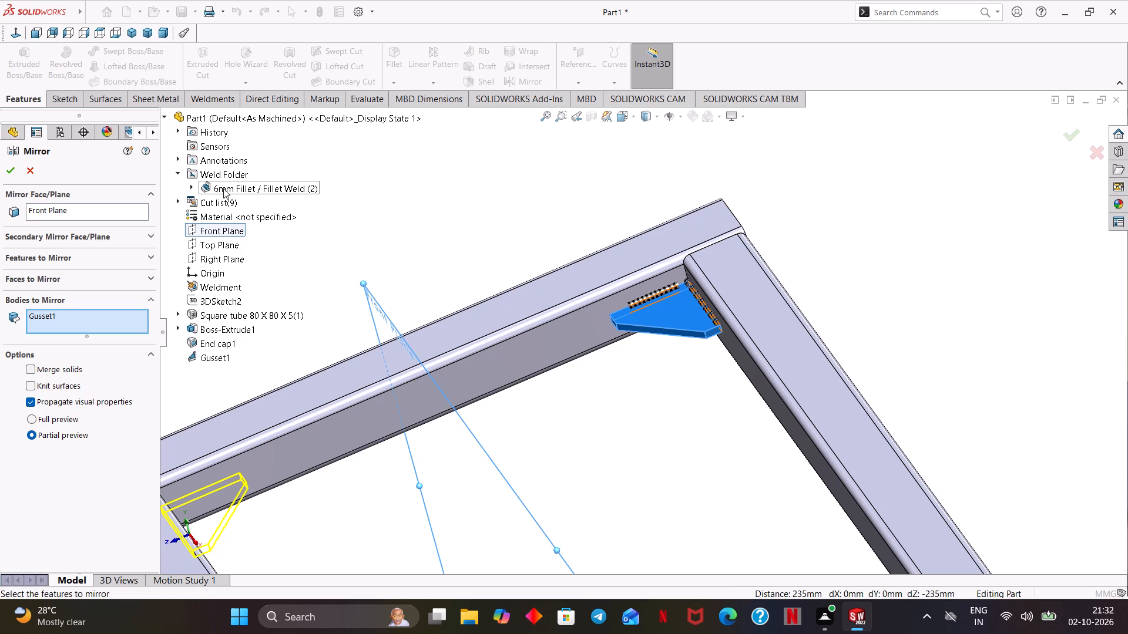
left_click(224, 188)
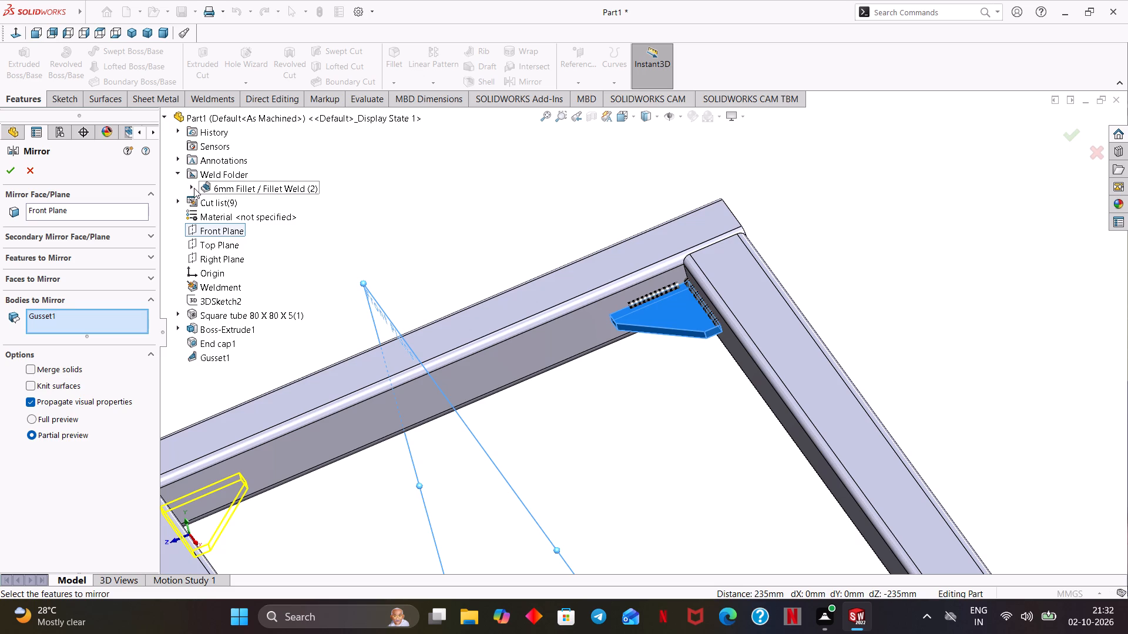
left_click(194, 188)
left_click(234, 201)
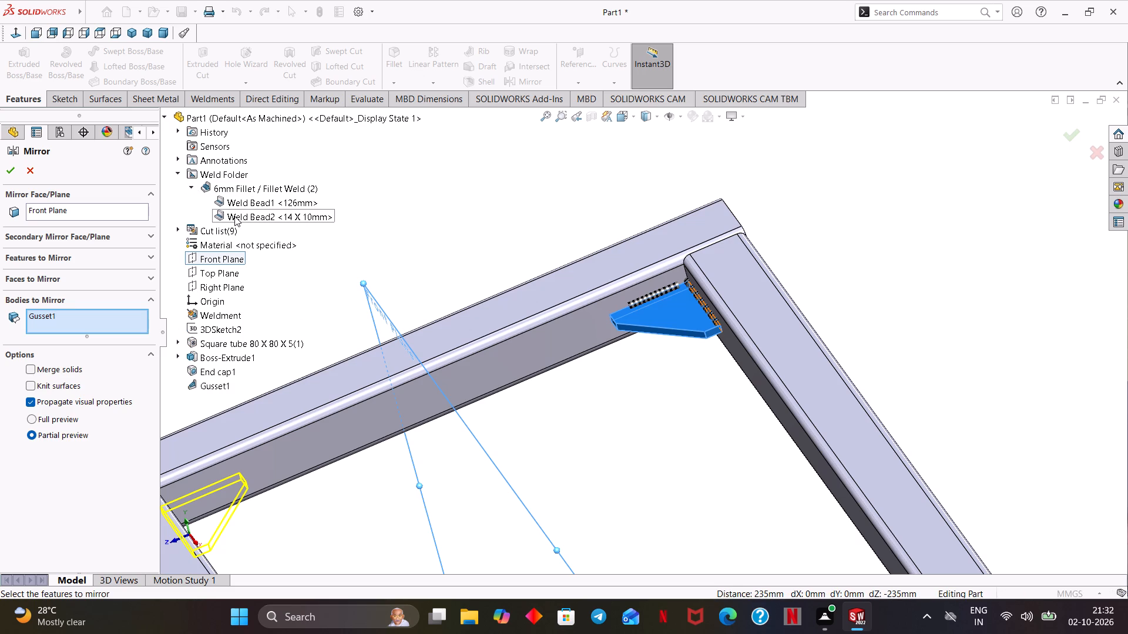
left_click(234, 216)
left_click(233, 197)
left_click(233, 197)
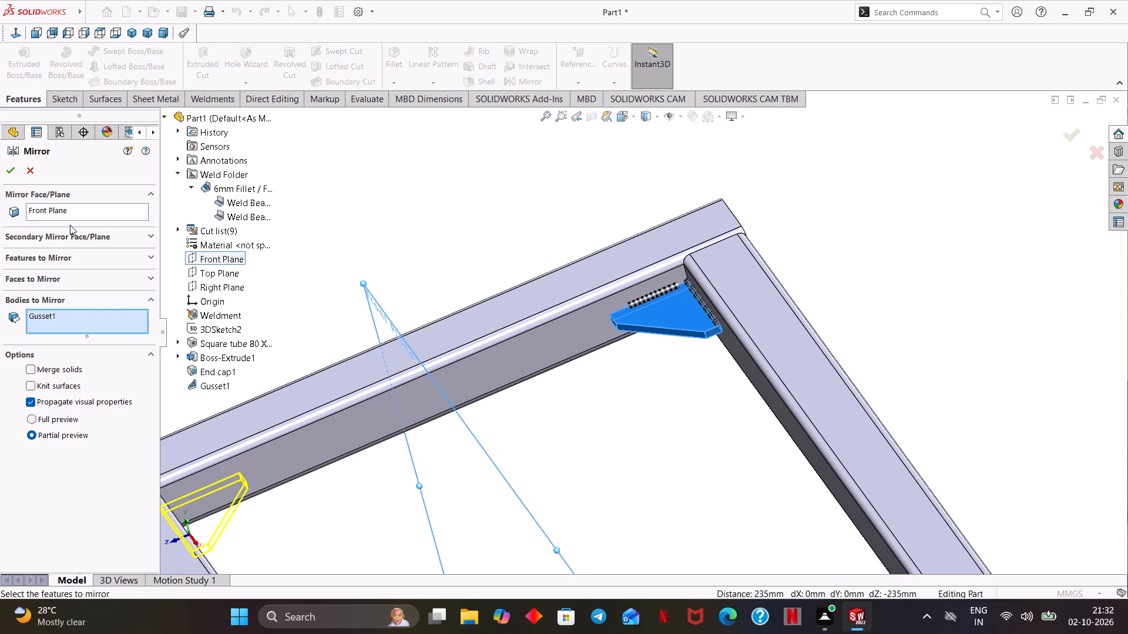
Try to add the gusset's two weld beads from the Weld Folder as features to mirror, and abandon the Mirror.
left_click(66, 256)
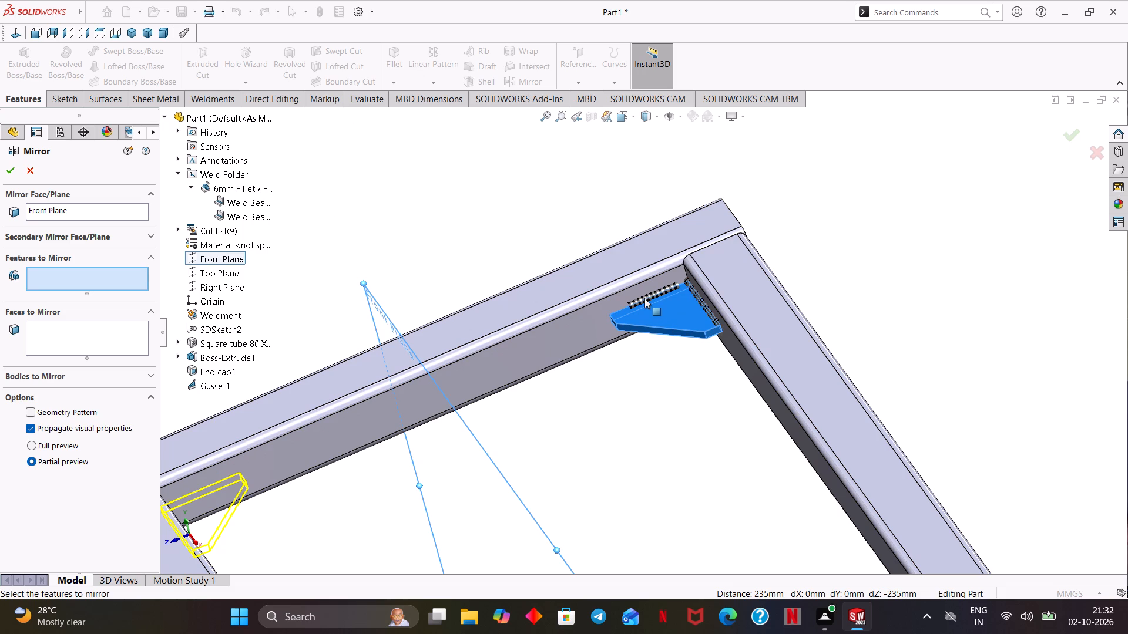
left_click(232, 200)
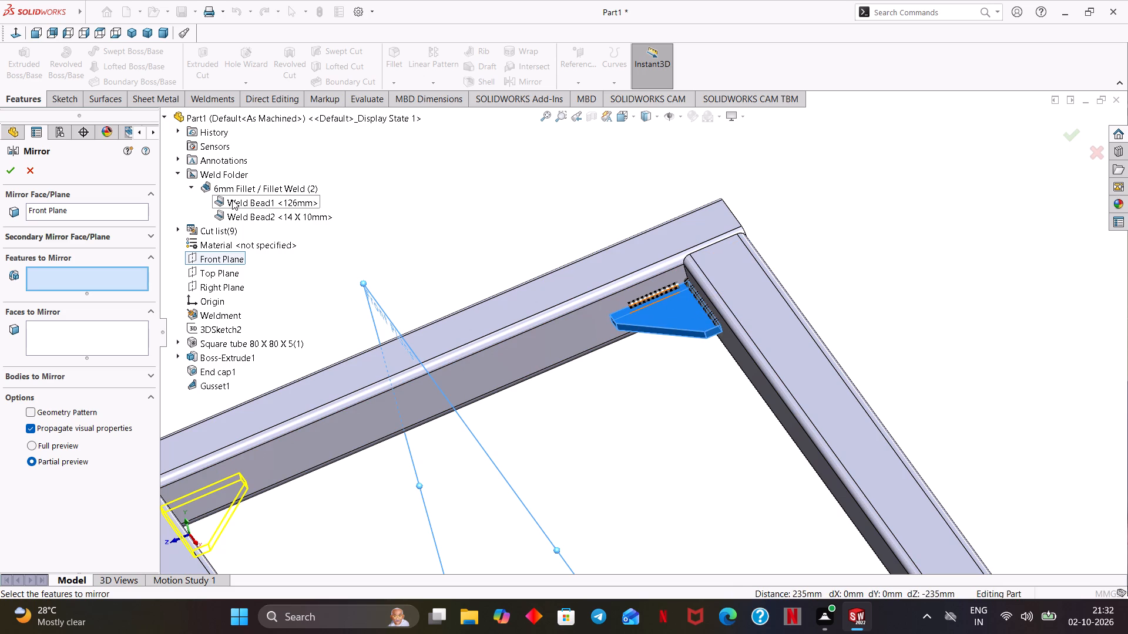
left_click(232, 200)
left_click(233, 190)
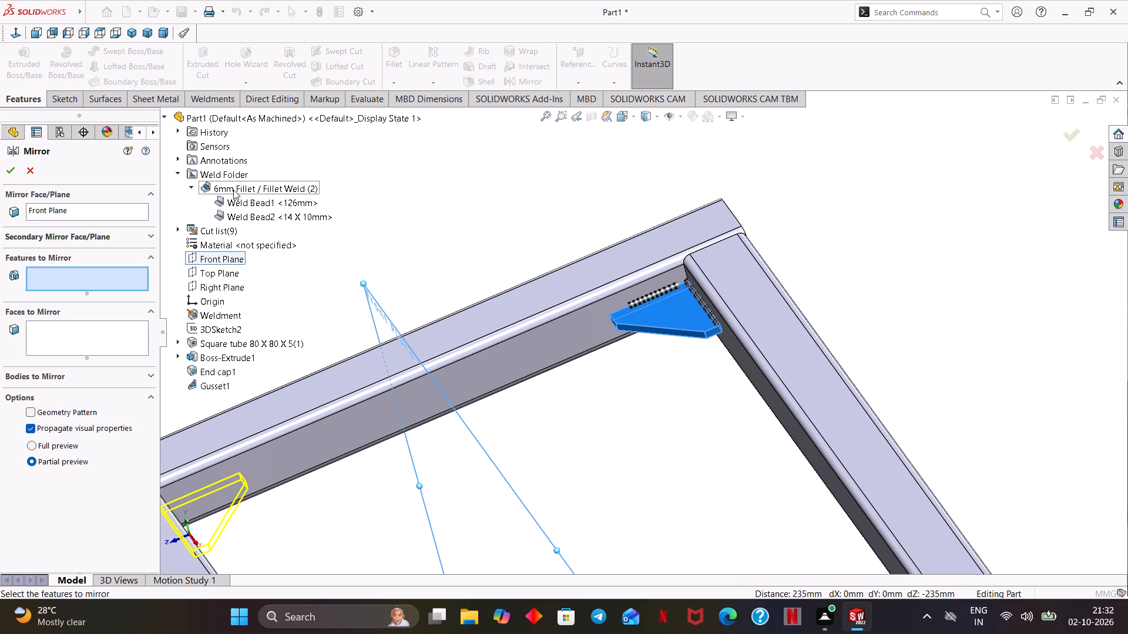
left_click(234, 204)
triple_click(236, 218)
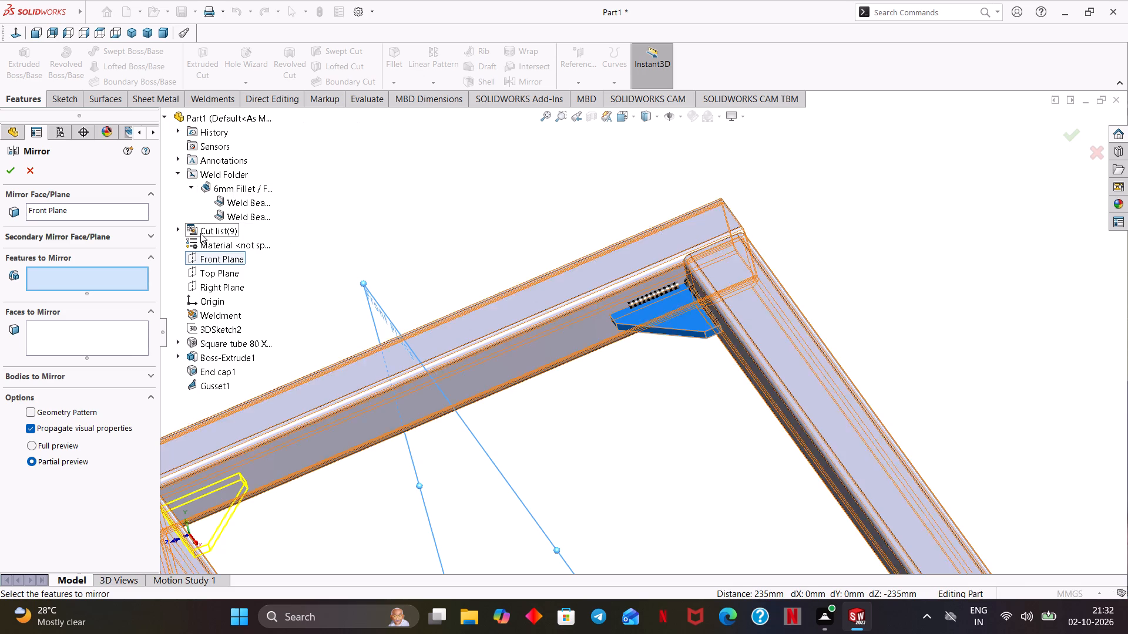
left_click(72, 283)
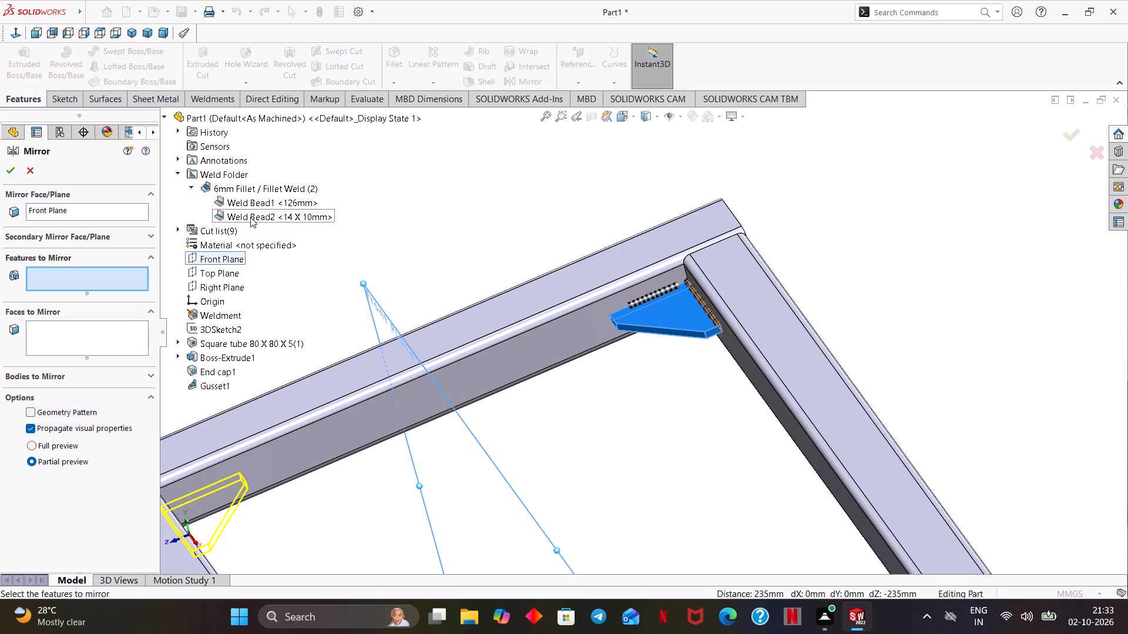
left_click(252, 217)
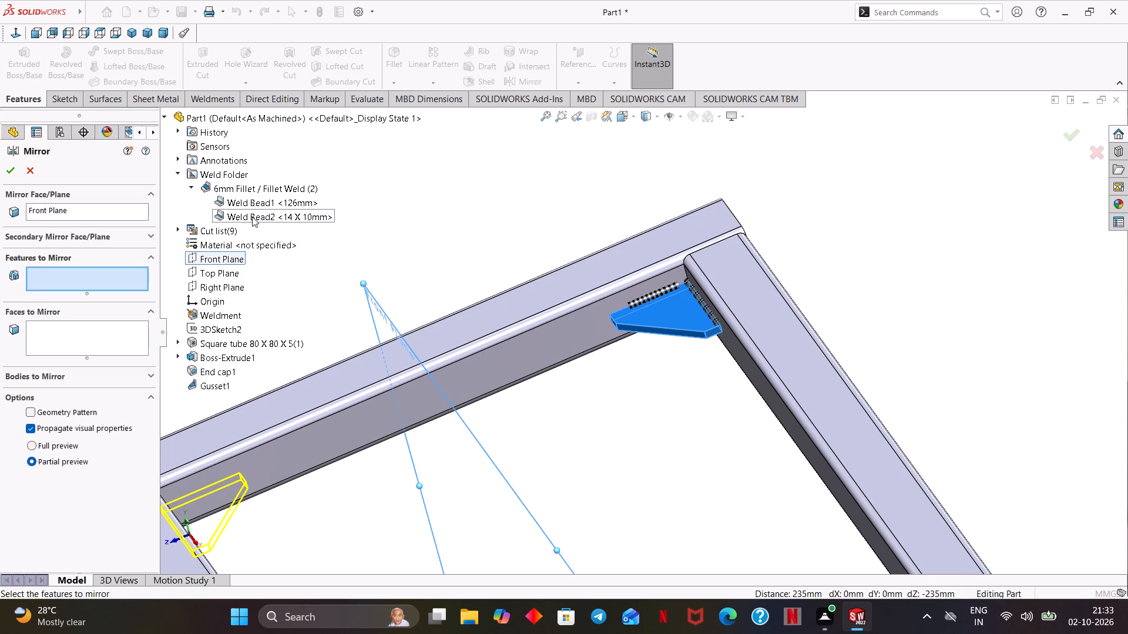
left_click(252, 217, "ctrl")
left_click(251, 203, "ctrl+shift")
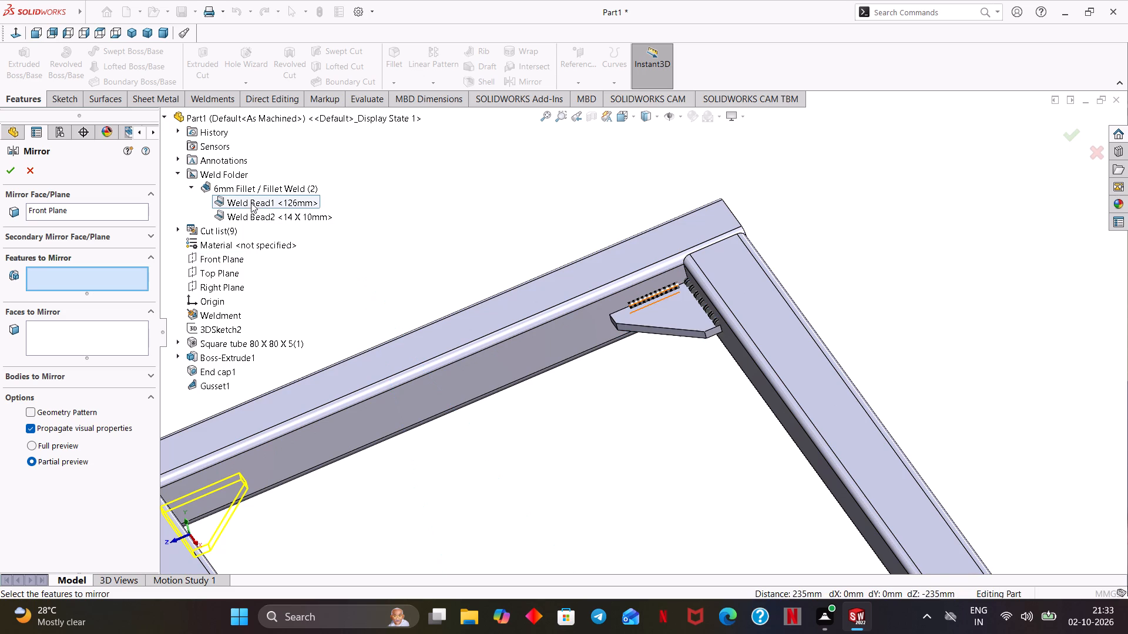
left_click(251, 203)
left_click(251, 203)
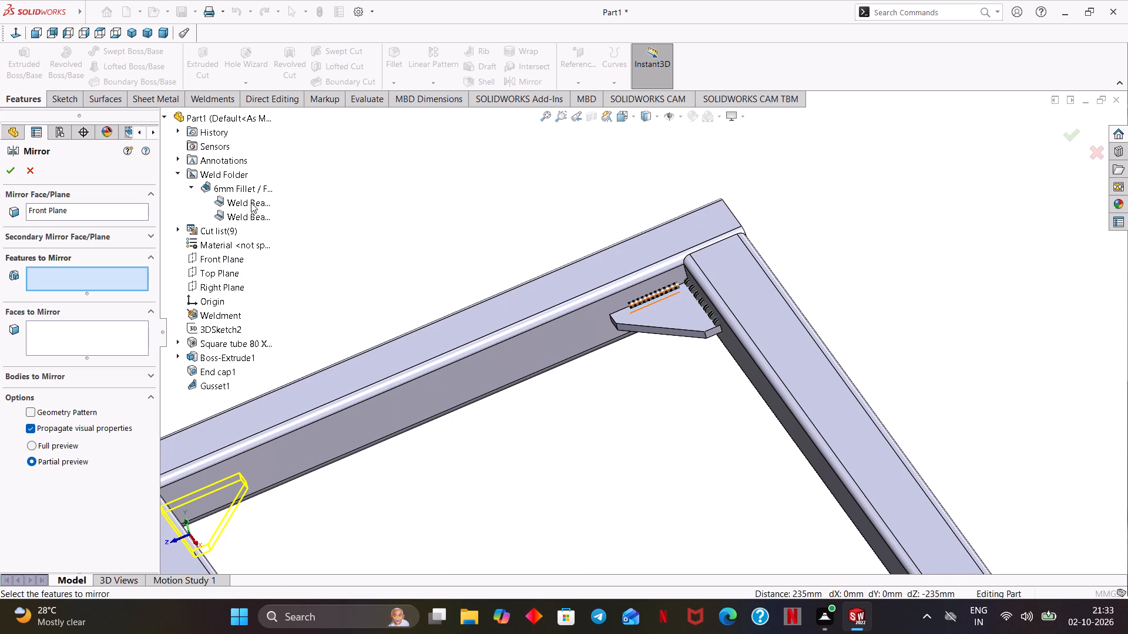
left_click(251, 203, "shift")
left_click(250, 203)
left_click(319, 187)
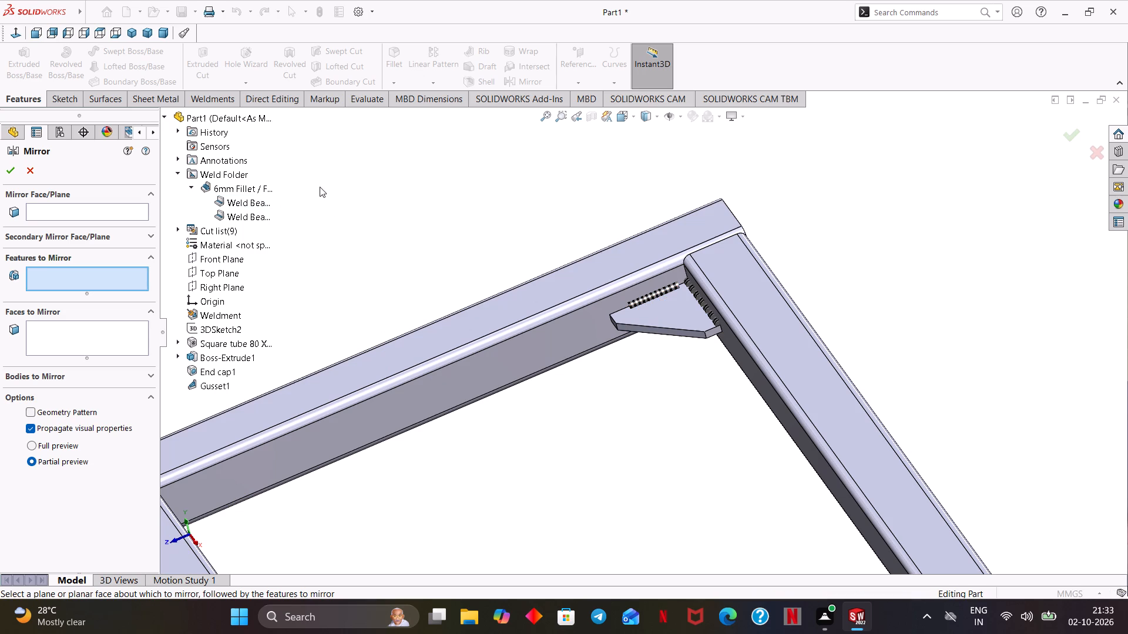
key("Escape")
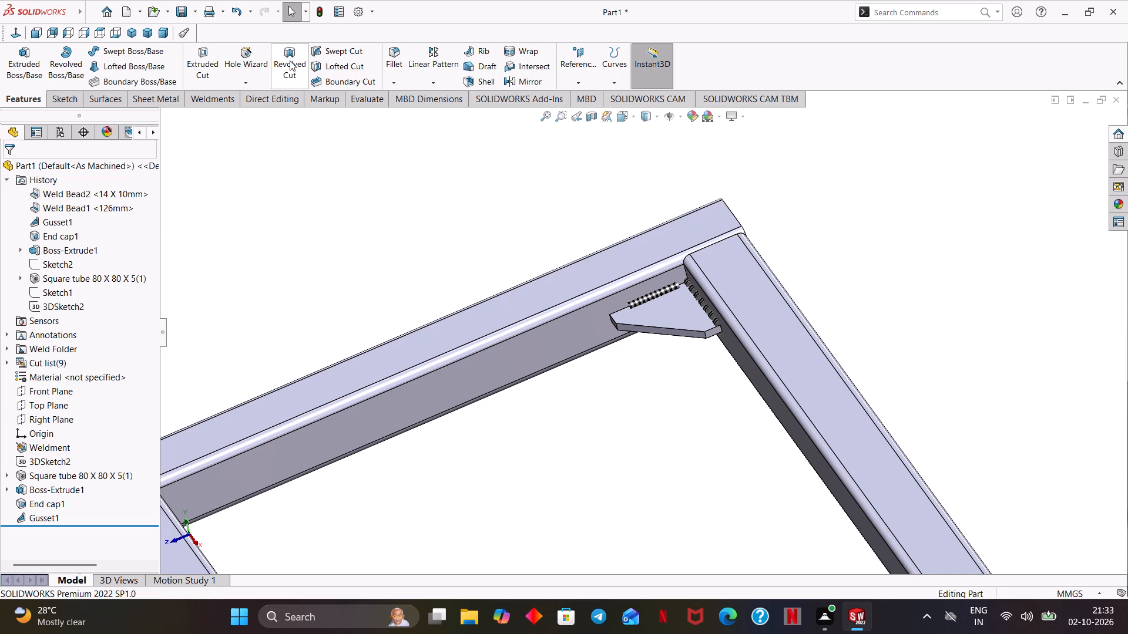
Start a new Mirror with the Front Plane as the mirror plane.
left_click(515, 81)
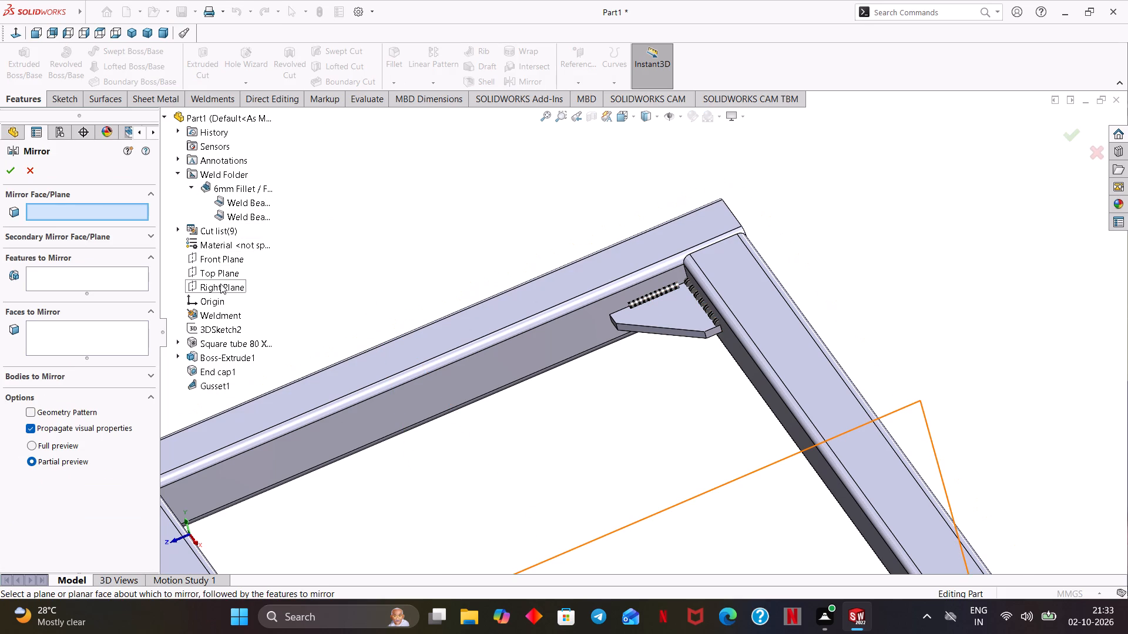
left_click(220, 260)
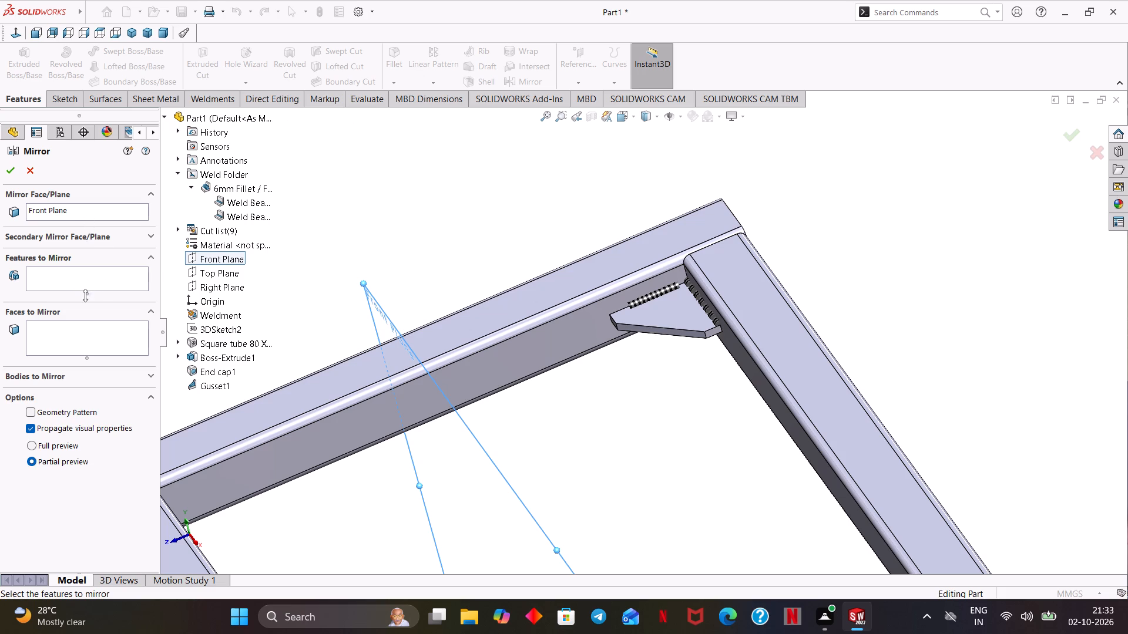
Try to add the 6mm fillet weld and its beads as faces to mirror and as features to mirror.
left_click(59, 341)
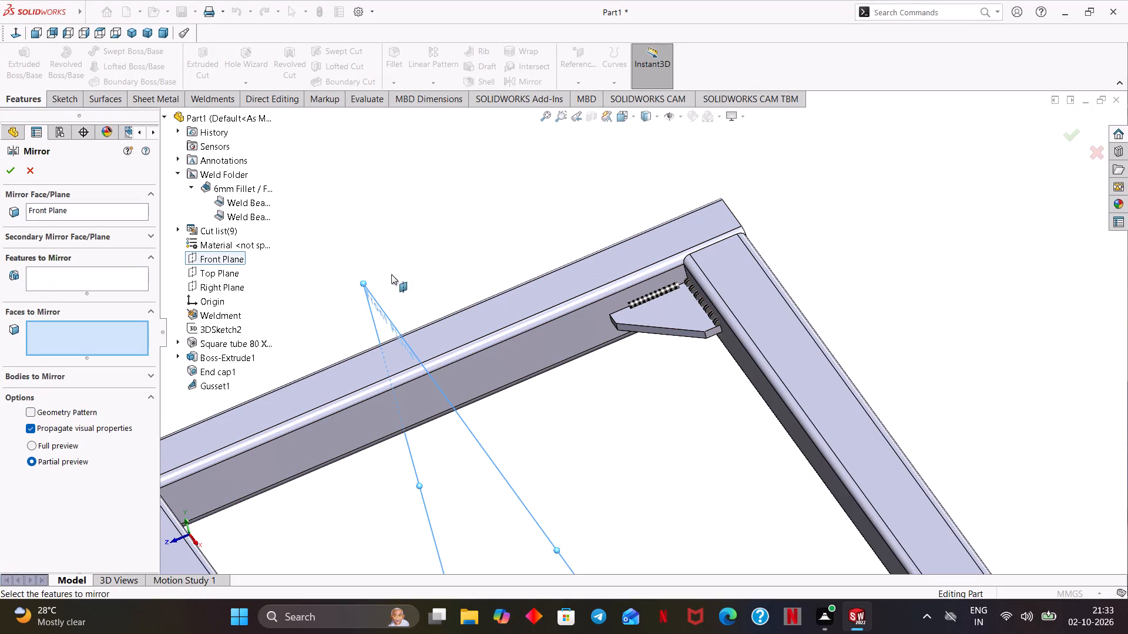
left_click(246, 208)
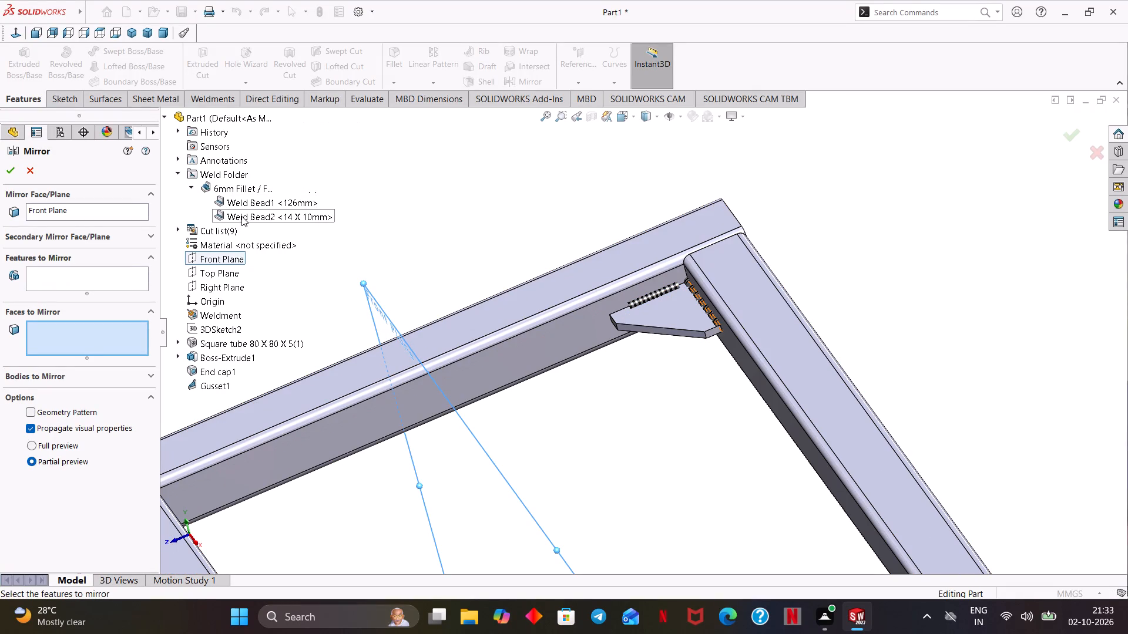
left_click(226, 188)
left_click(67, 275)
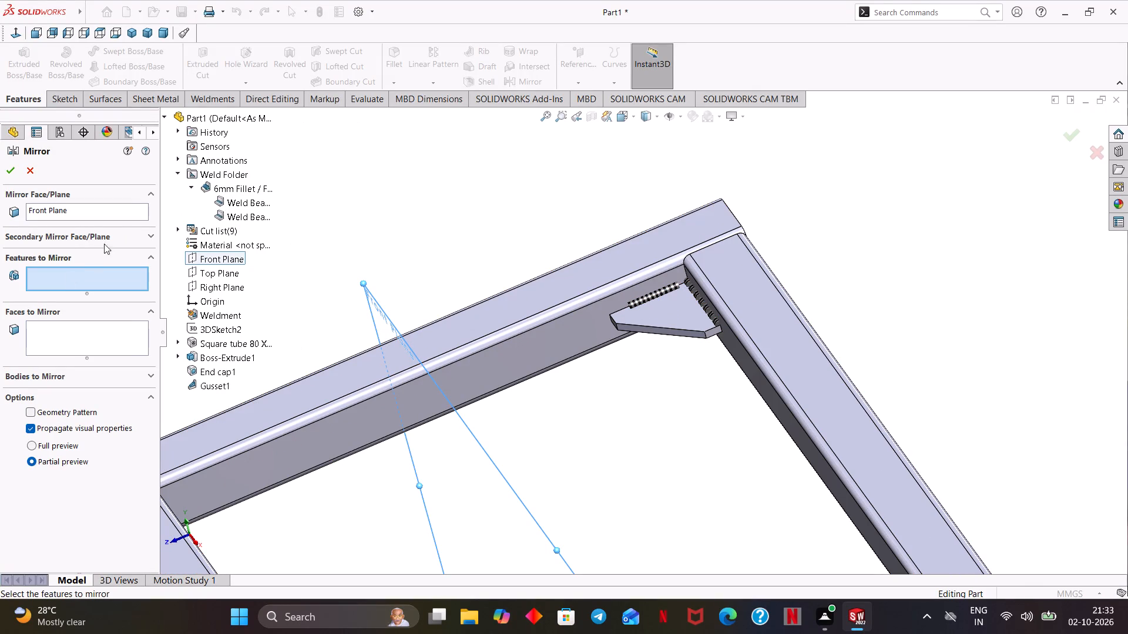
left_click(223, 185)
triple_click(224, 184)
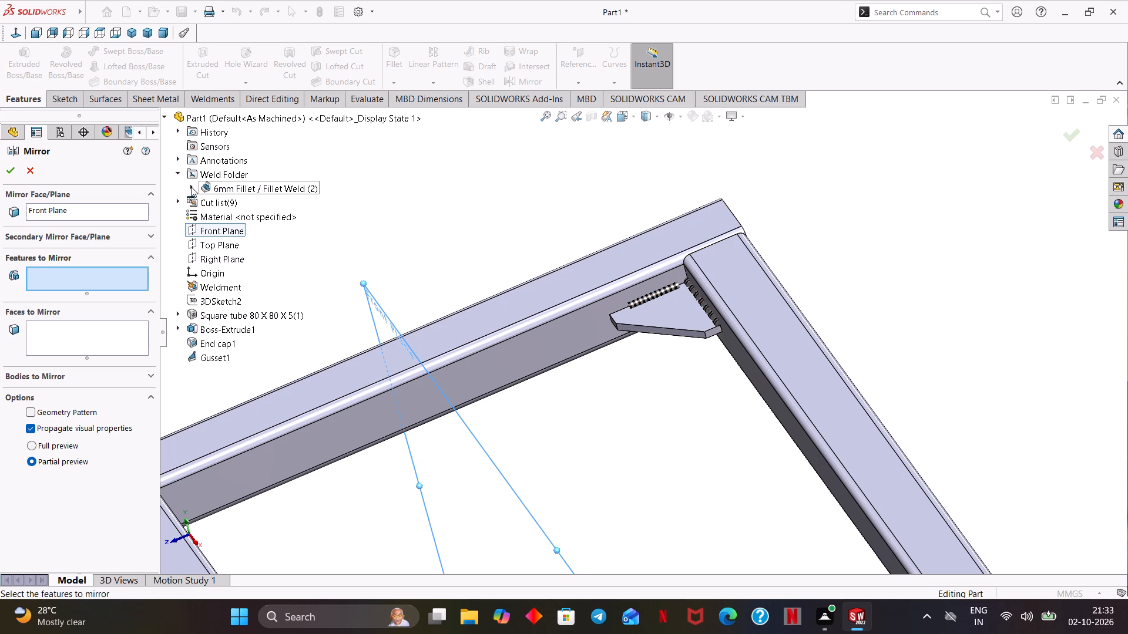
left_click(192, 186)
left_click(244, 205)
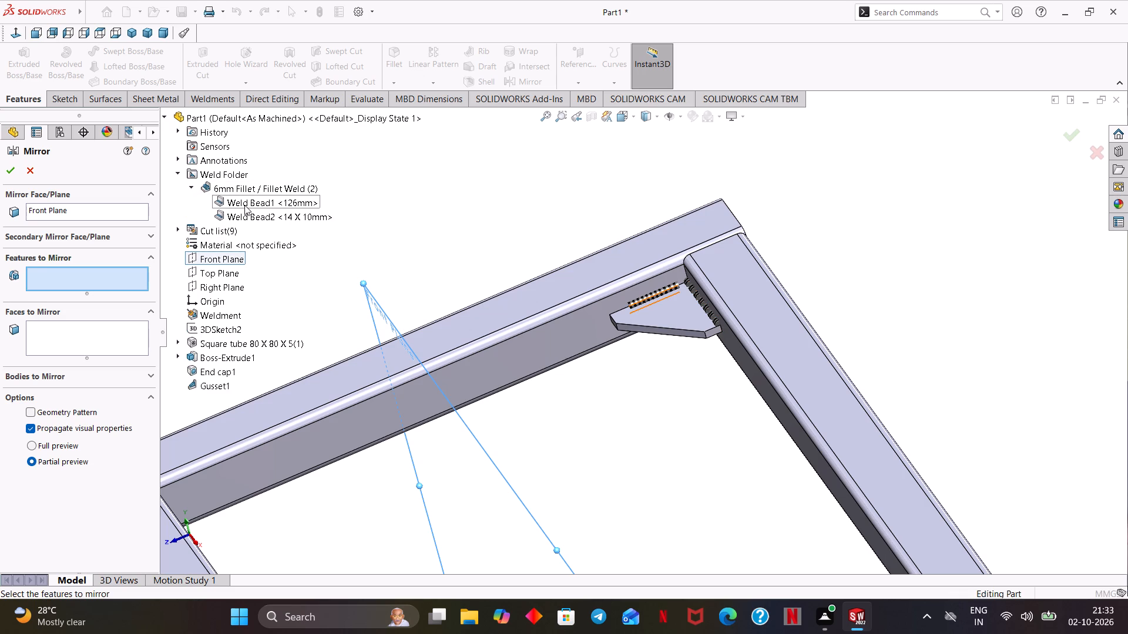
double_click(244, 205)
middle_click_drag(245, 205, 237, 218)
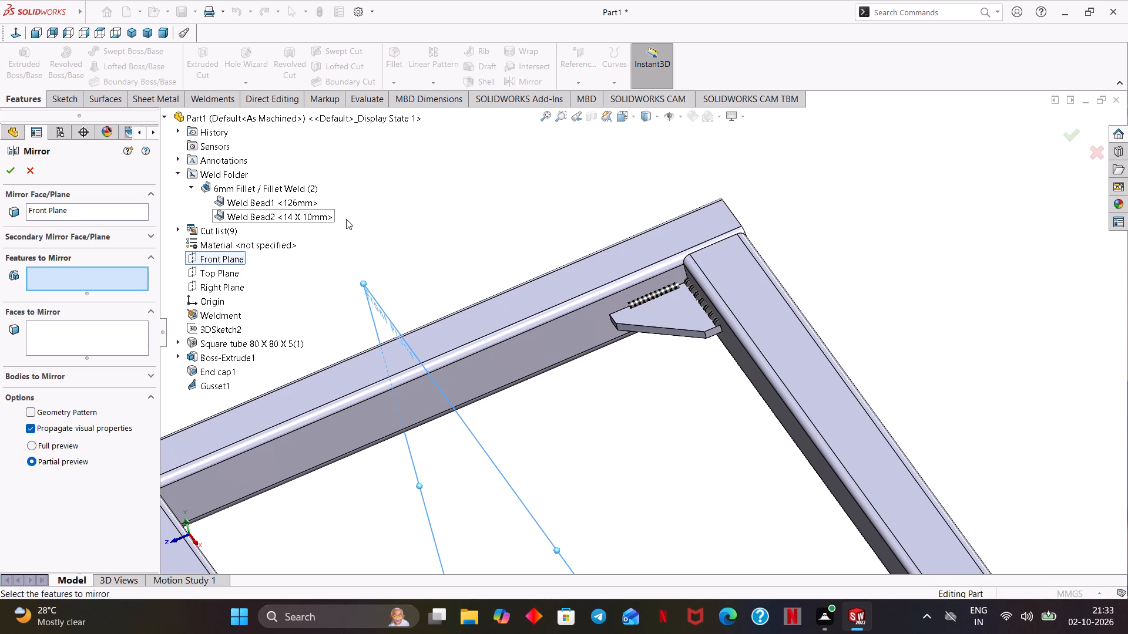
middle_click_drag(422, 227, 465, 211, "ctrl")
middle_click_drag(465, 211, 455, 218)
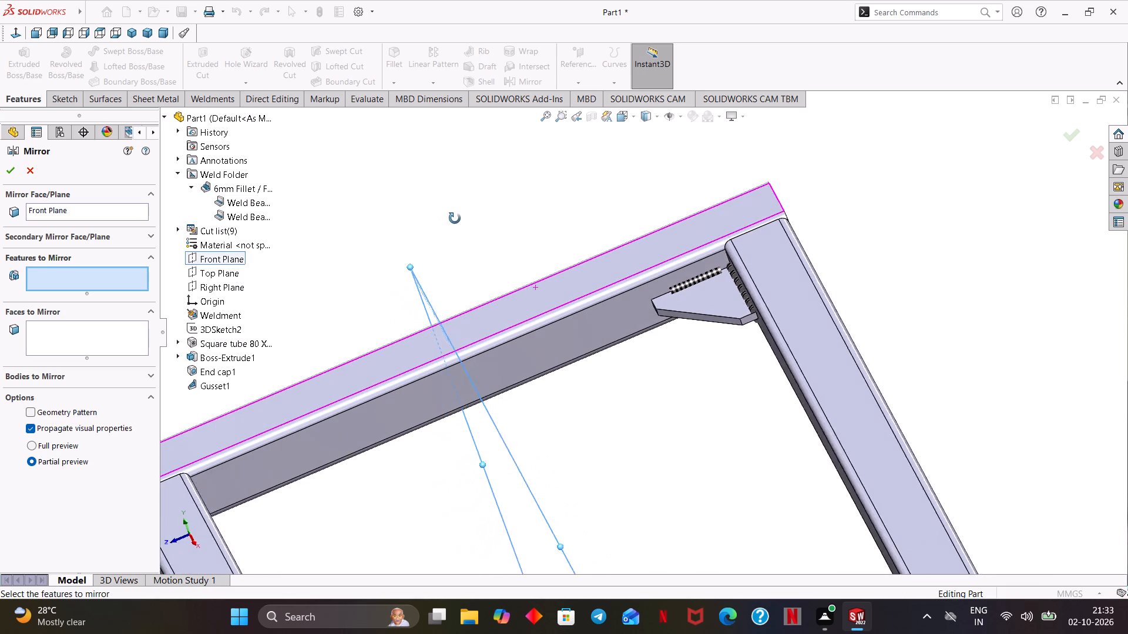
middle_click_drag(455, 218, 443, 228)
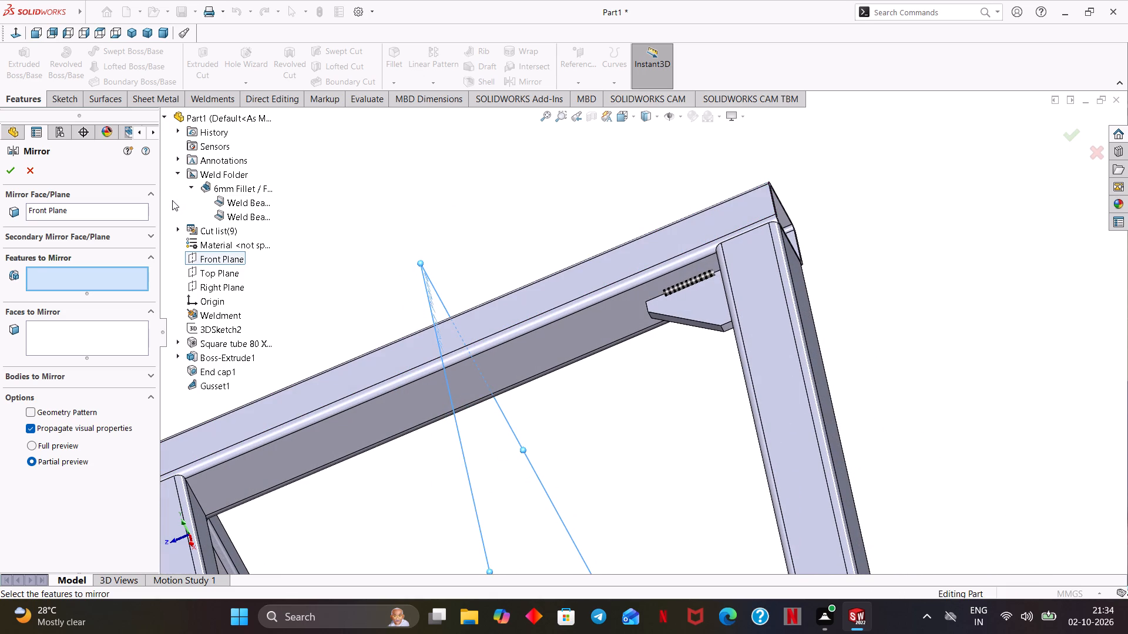
Select the corner gusset as the body to mirror.
left_click(55, 377)
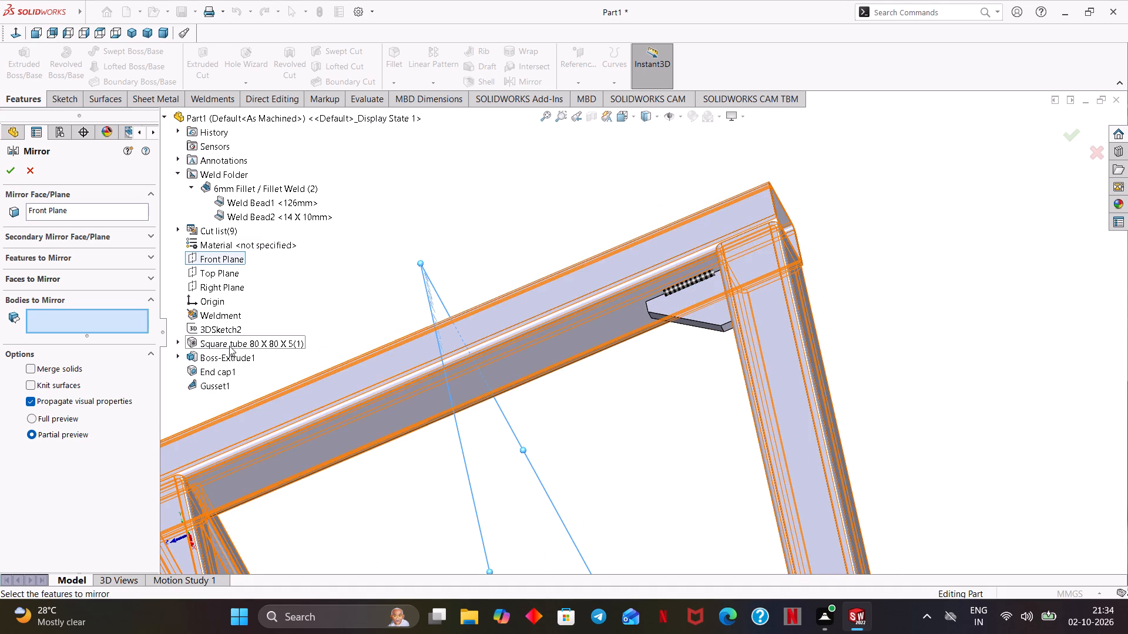
left_click(702, 306)
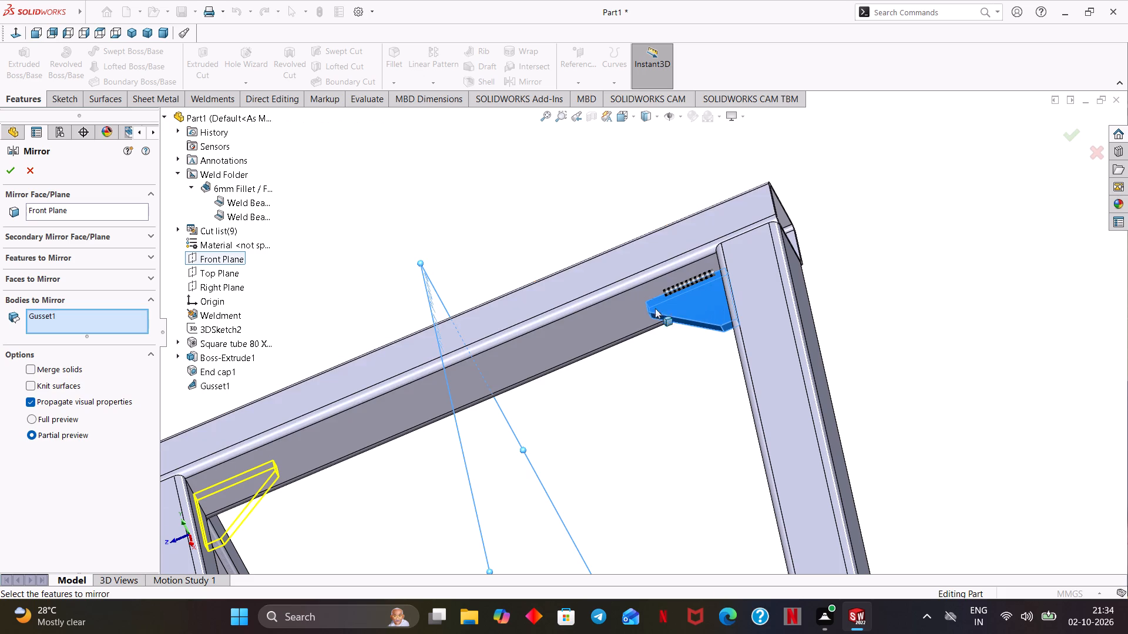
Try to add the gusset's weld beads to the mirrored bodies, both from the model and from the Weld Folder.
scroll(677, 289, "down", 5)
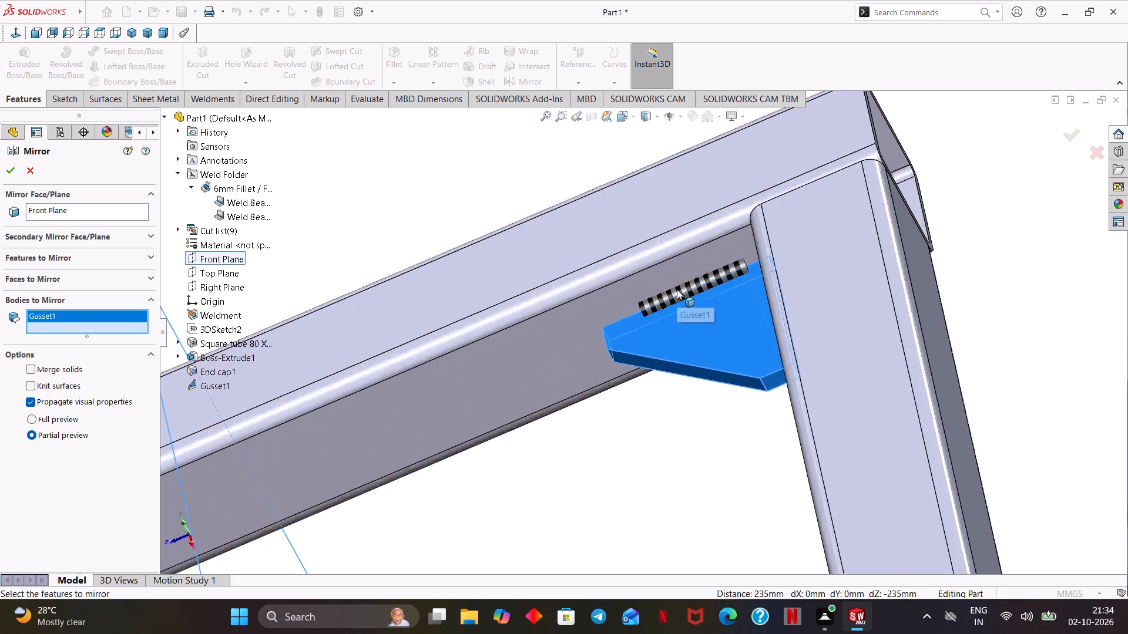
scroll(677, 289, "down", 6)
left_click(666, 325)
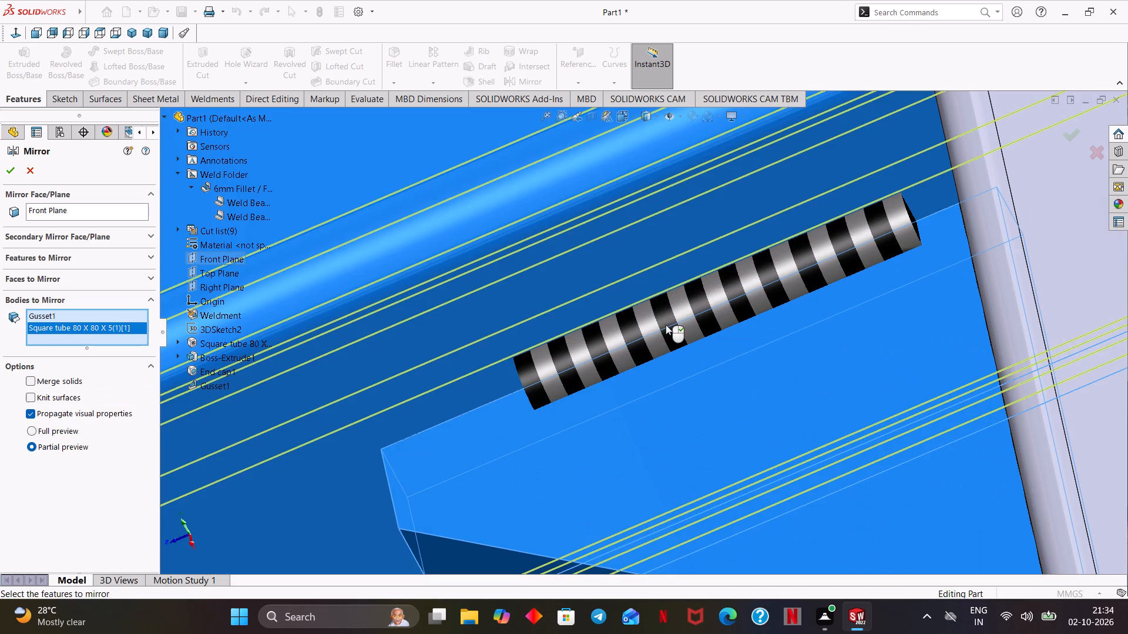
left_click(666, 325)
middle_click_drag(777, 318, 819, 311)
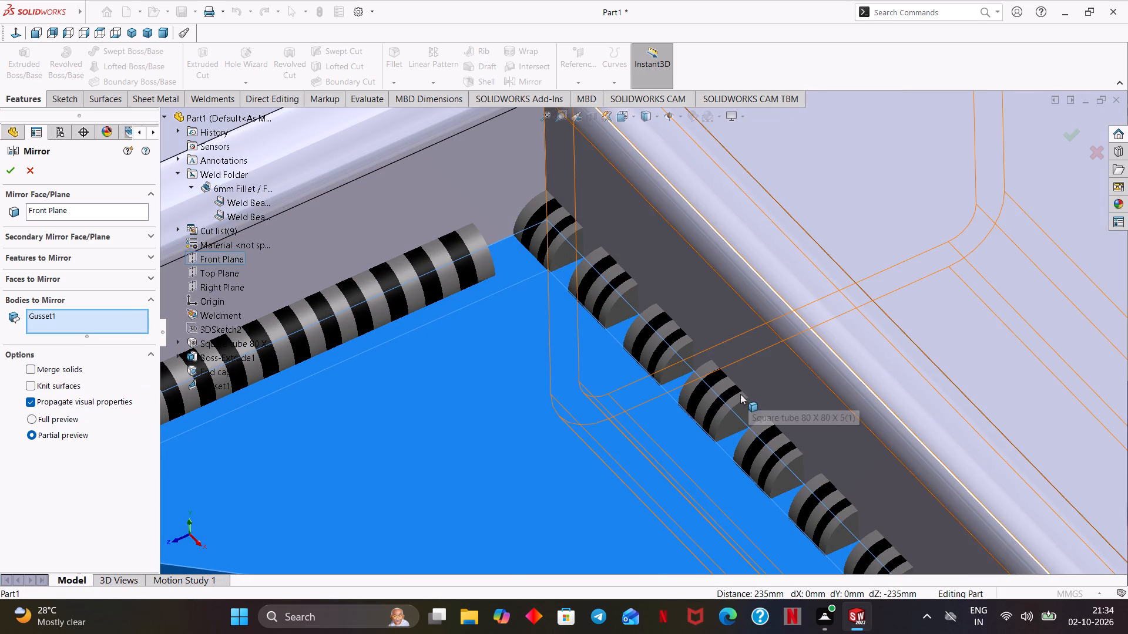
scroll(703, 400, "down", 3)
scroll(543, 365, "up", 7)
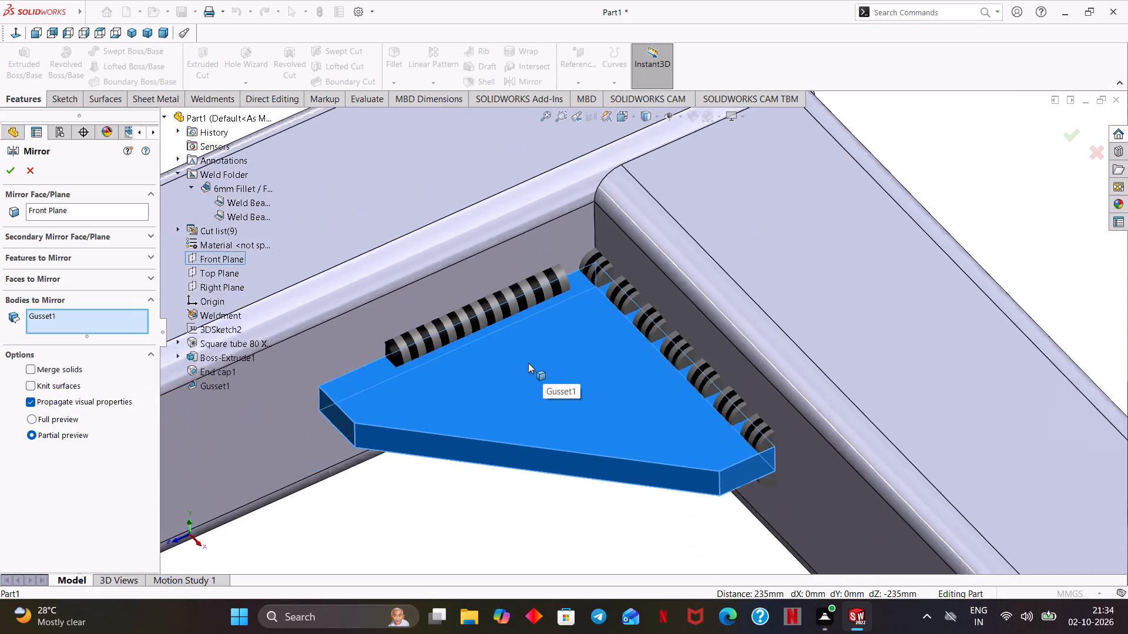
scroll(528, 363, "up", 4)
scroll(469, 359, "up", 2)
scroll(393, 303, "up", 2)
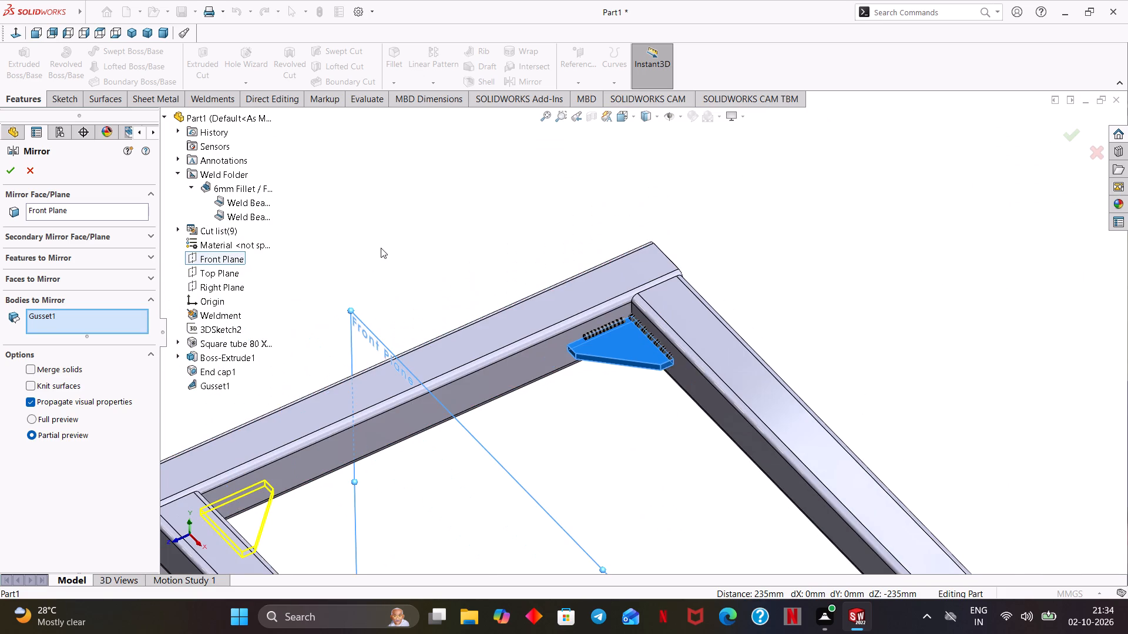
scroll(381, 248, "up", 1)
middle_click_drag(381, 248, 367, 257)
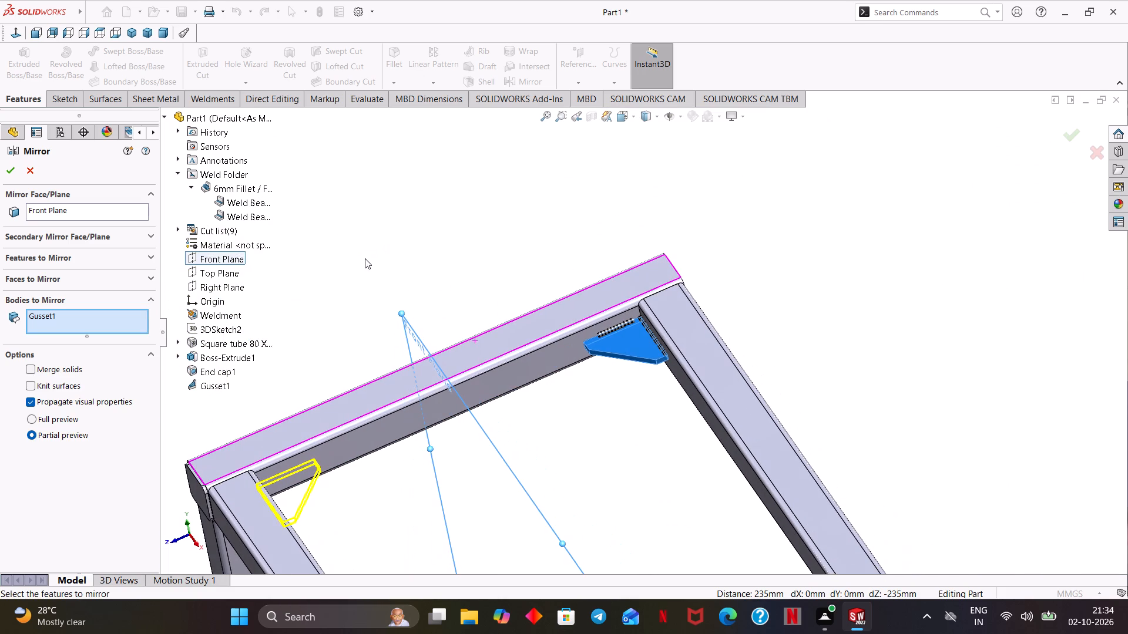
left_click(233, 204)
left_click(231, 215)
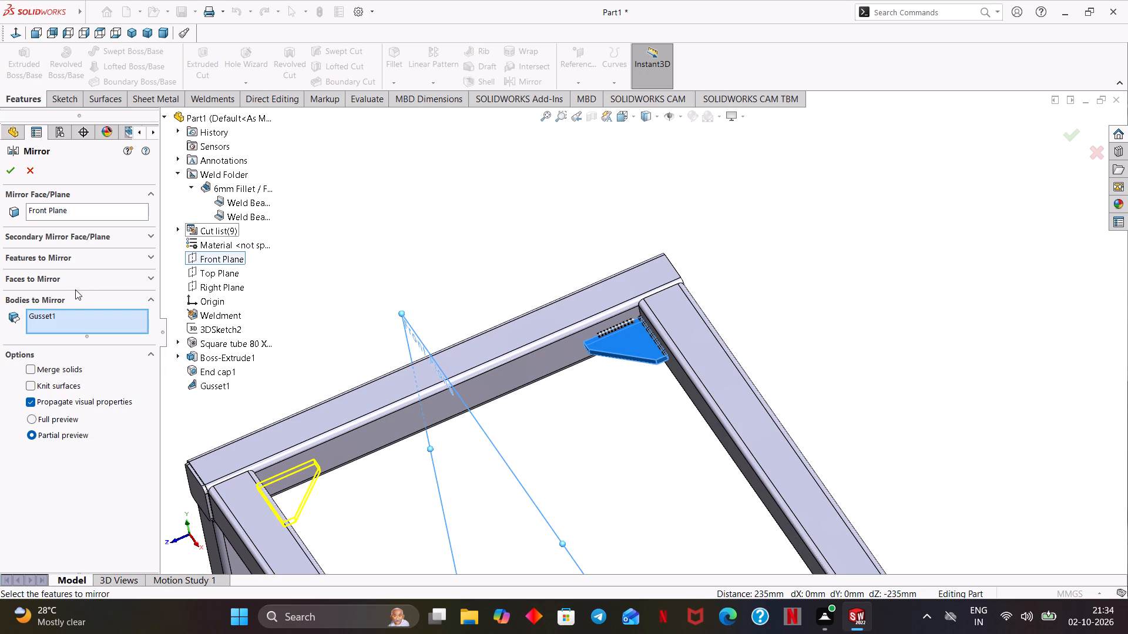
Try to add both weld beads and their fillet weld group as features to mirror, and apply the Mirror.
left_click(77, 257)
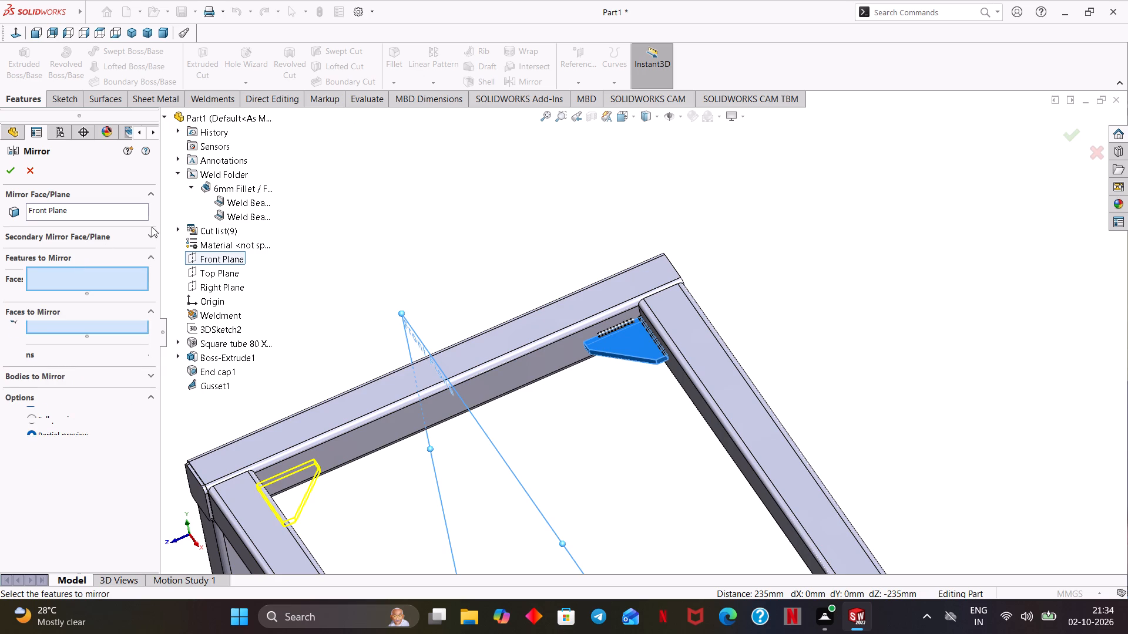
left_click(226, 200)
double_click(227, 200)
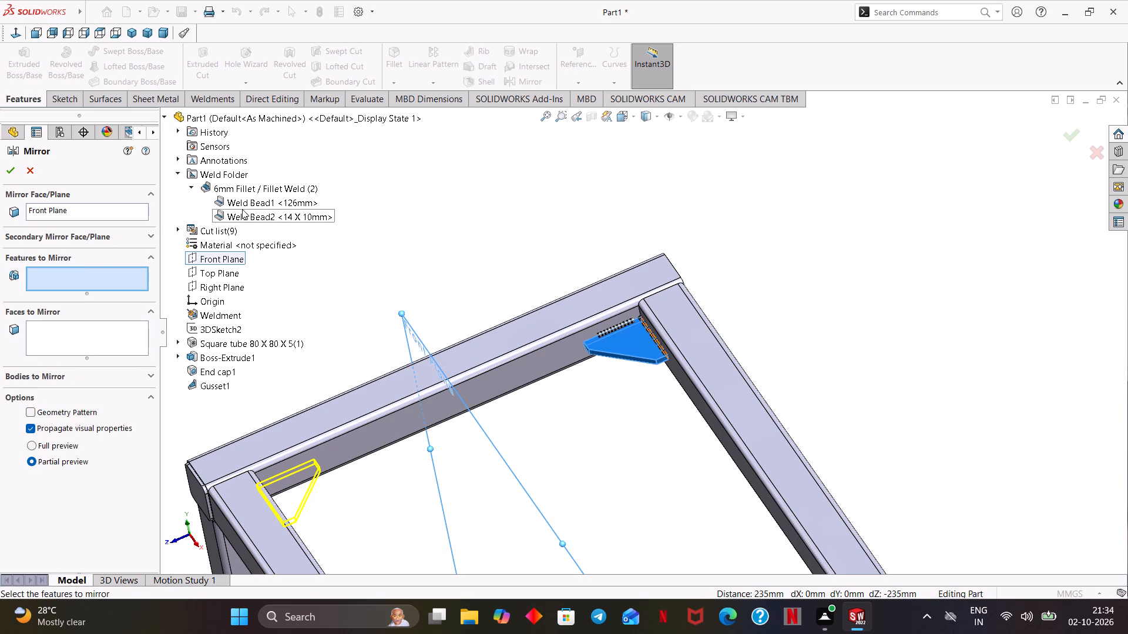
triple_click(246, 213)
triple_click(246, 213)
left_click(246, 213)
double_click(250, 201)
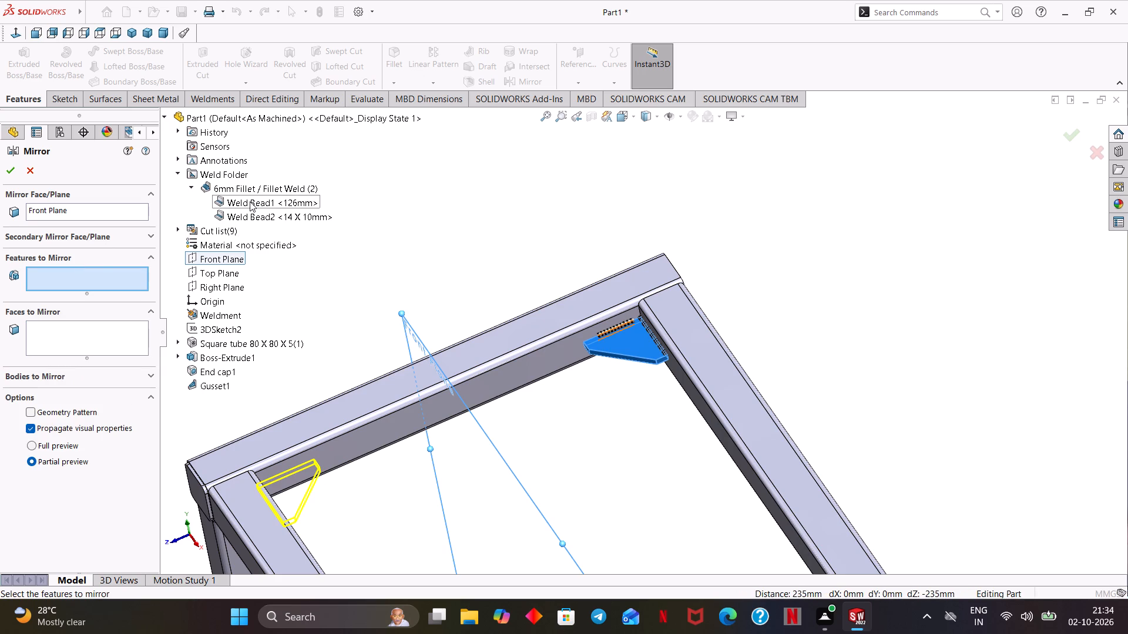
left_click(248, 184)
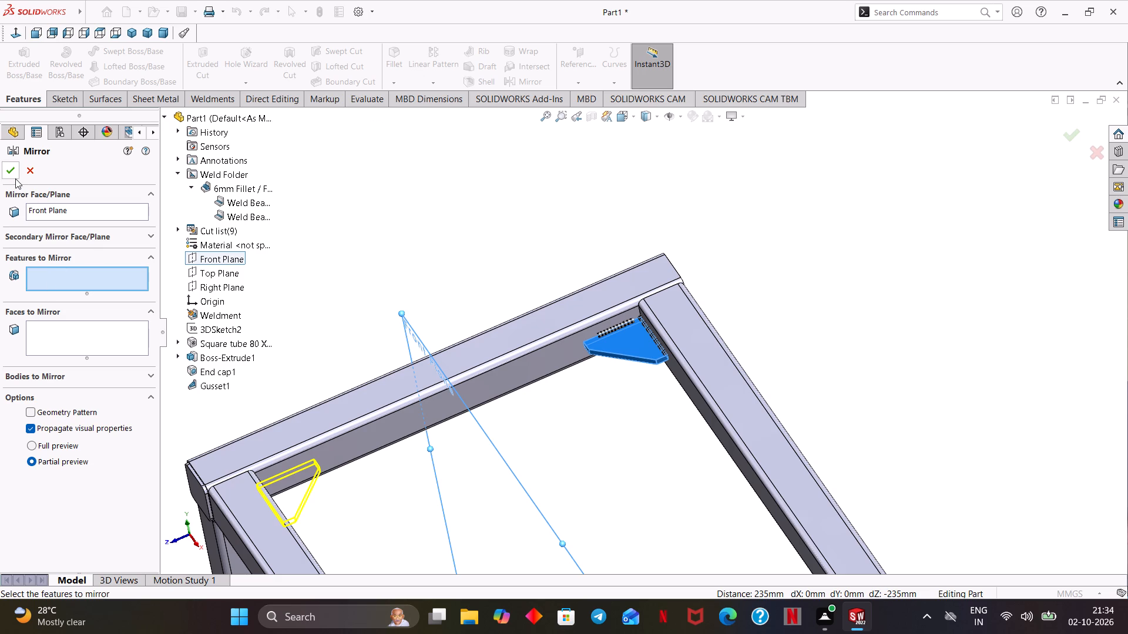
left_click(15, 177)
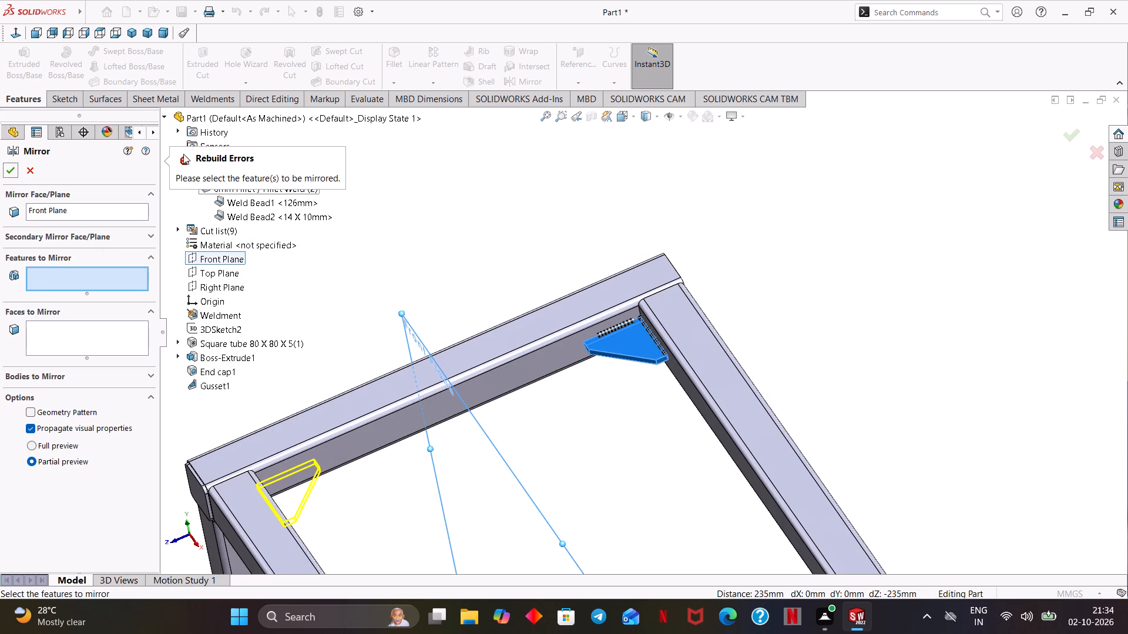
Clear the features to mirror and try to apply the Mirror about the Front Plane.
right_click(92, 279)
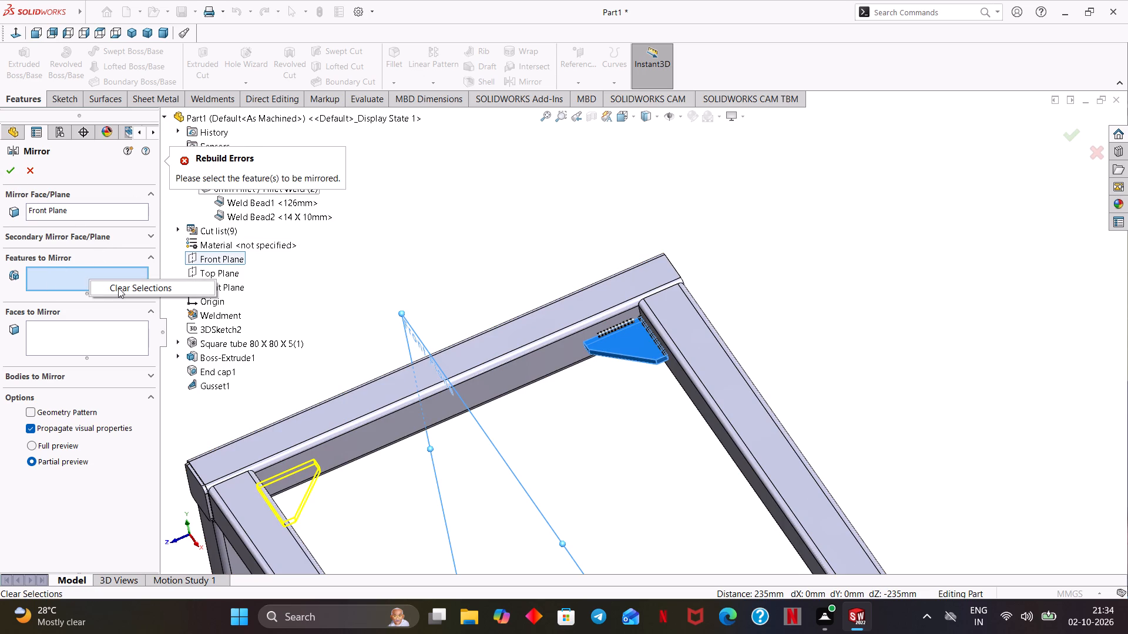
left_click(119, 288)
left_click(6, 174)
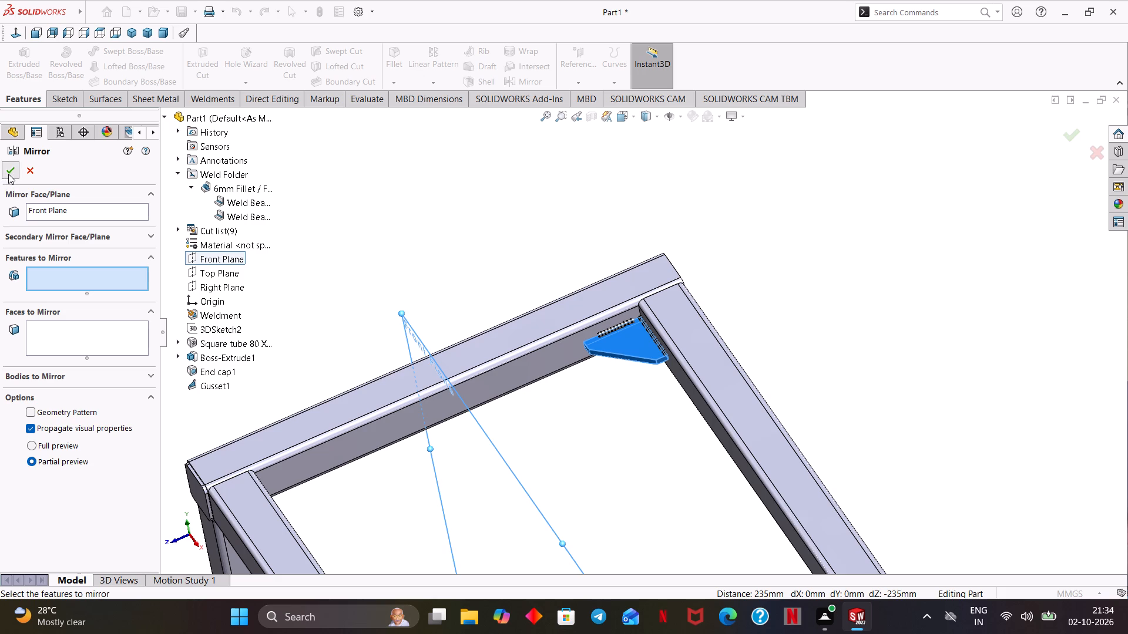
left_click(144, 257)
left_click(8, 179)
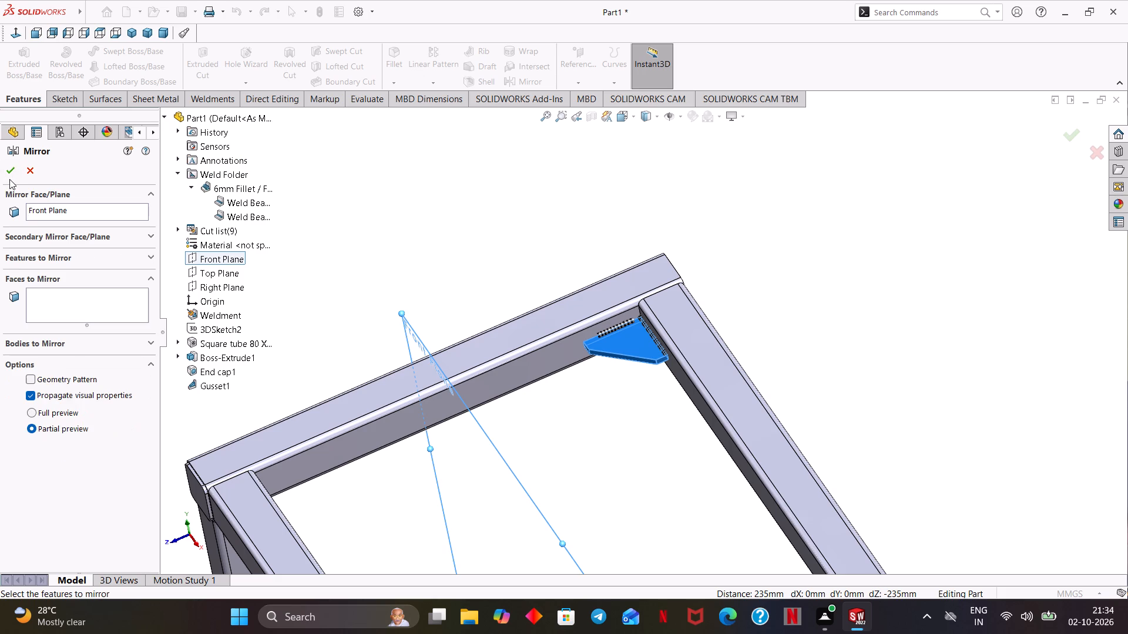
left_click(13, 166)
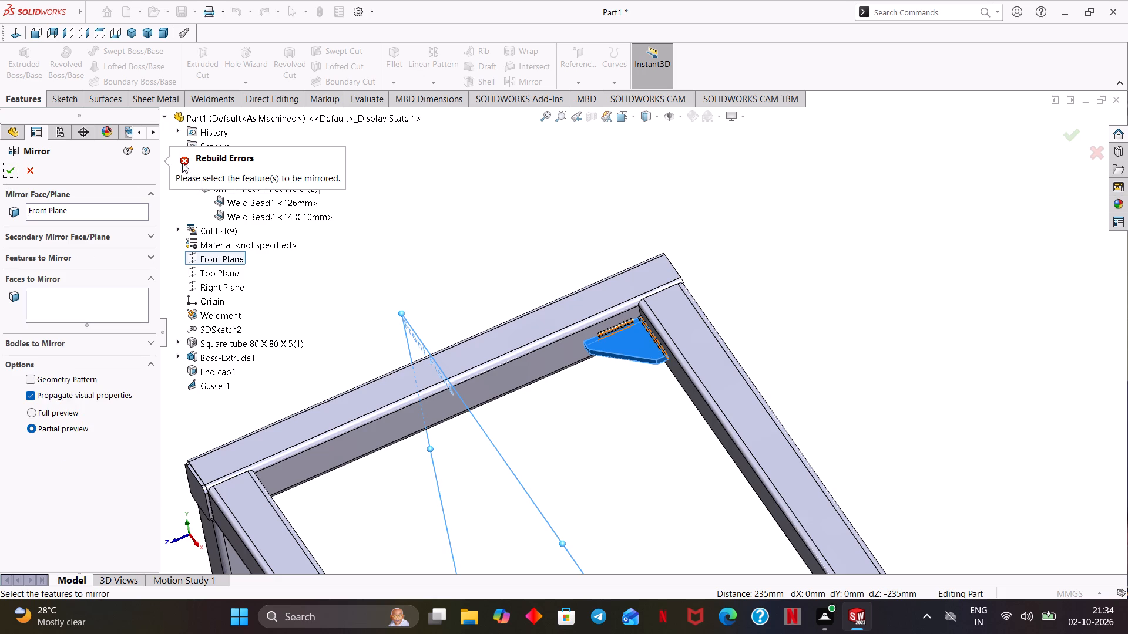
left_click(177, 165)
Clear the bodies to mirror and reselect the corner gusset as the body to mirror.
left_click(62, 340)
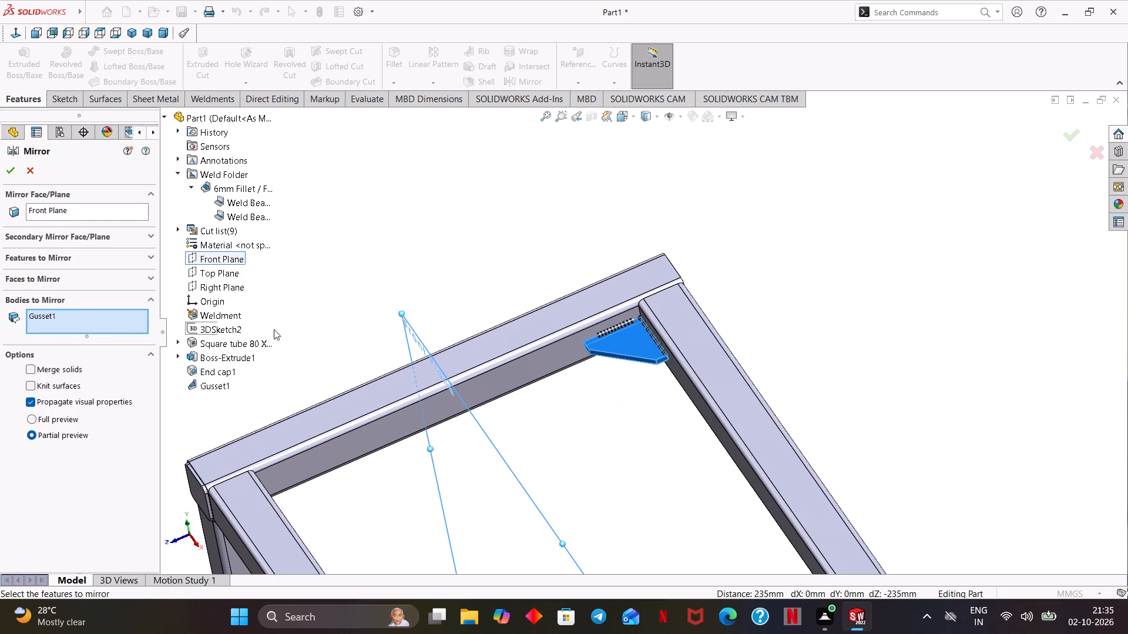
middle_click_drag(311, 252, 308, 254)
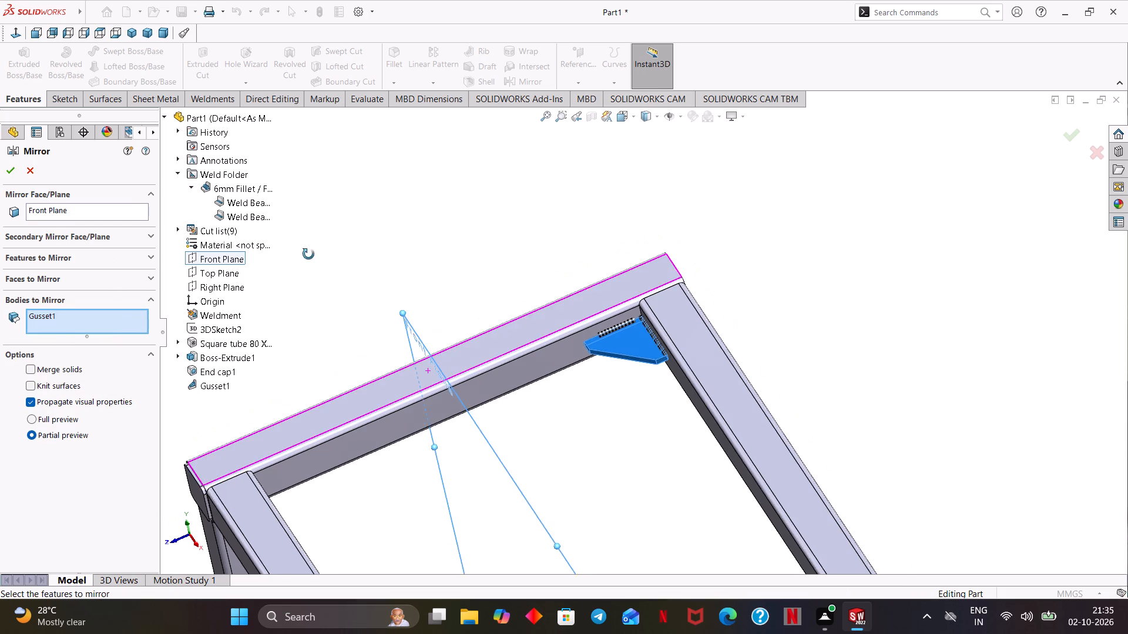
middle_click_drag(308, 254, 293, 262)
right_click(116, 319)
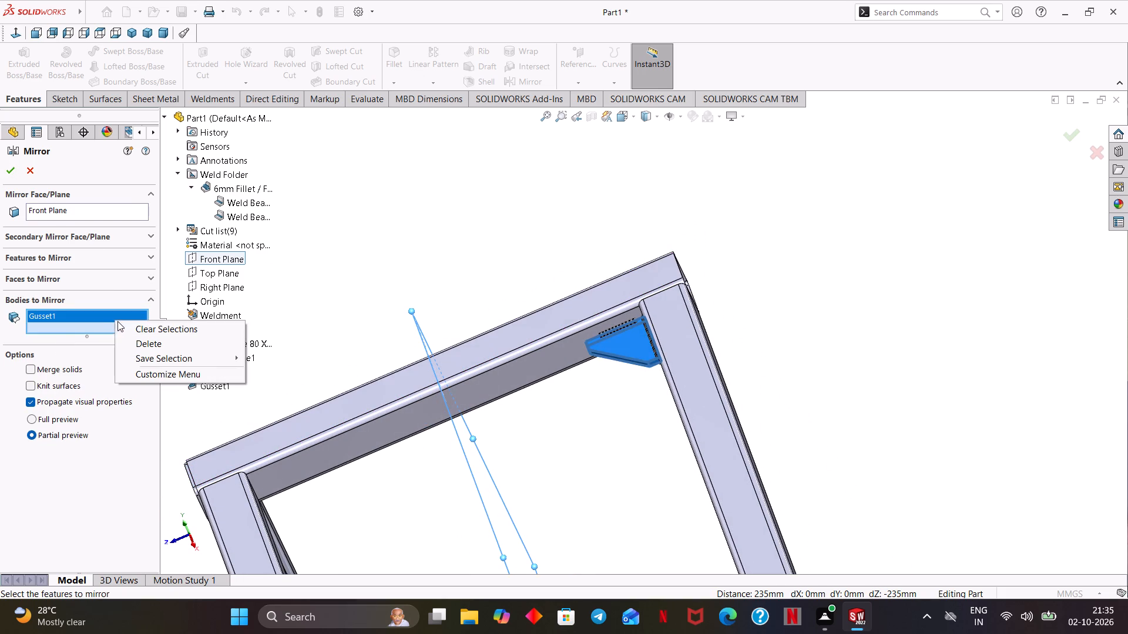
left_click(138, 331)
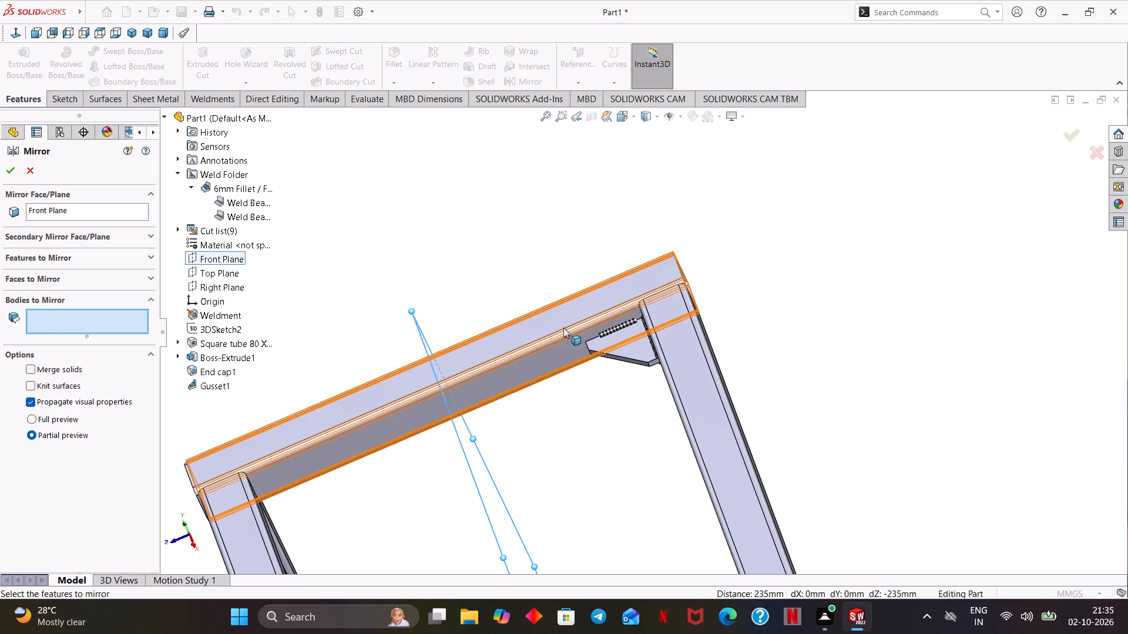
left_click(613, 348)
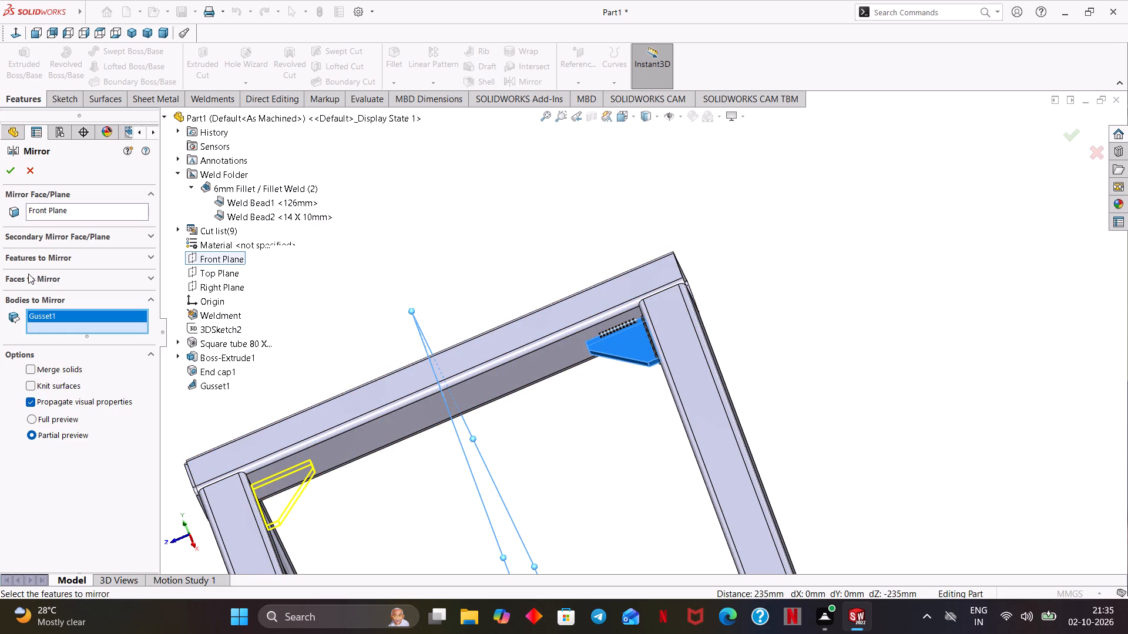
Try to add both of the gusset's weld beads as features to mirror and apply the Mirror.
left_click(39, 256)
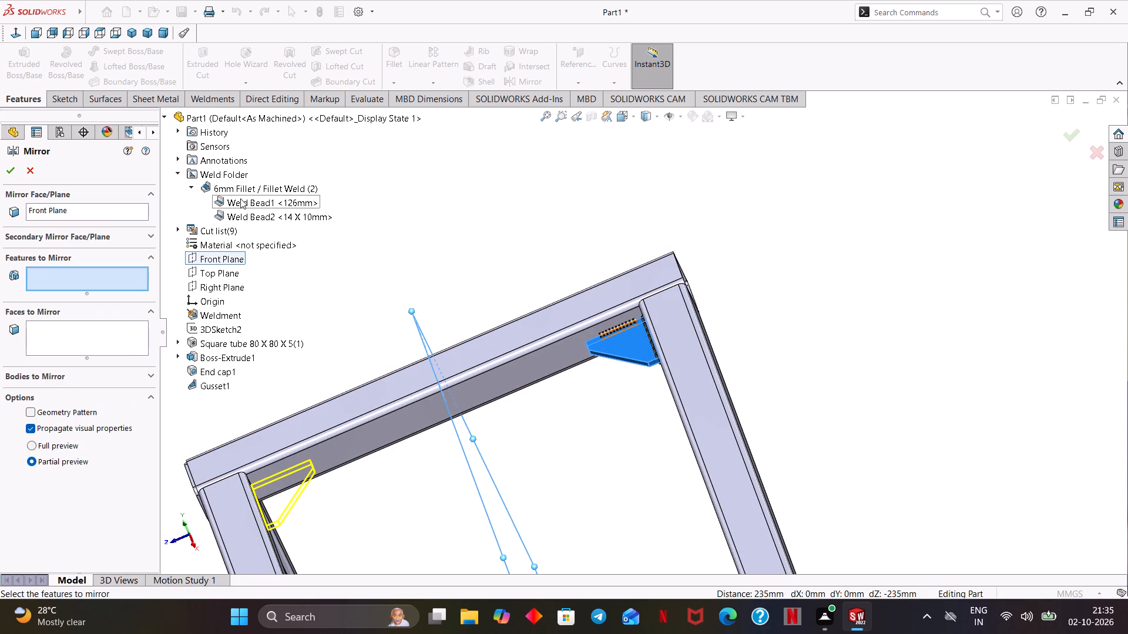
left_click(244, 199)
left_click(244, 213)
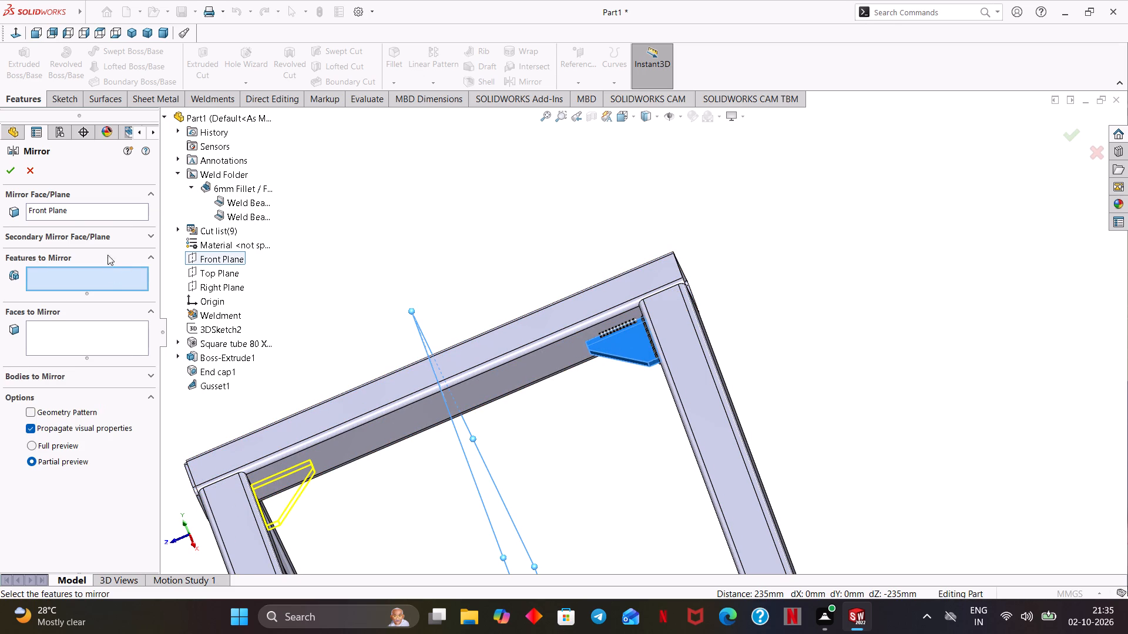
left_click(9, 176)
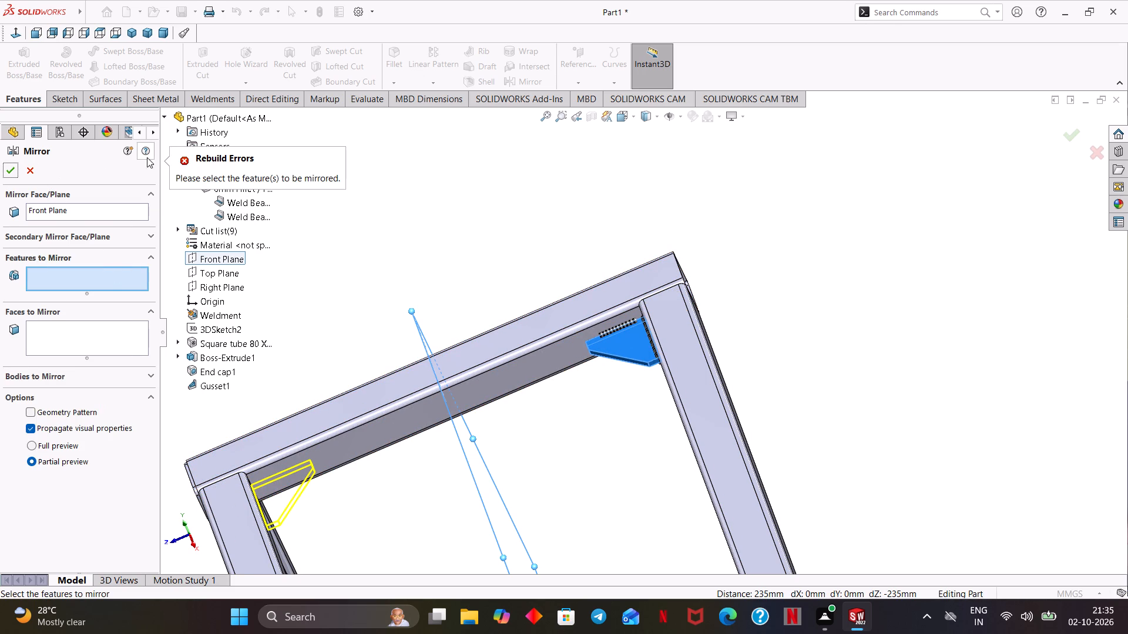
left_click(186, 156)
Mirror only the corner gusset body about the Front Plane, leaving features and faces out of the Mirror.
left_click(149, 259)
left_click(147, 278)
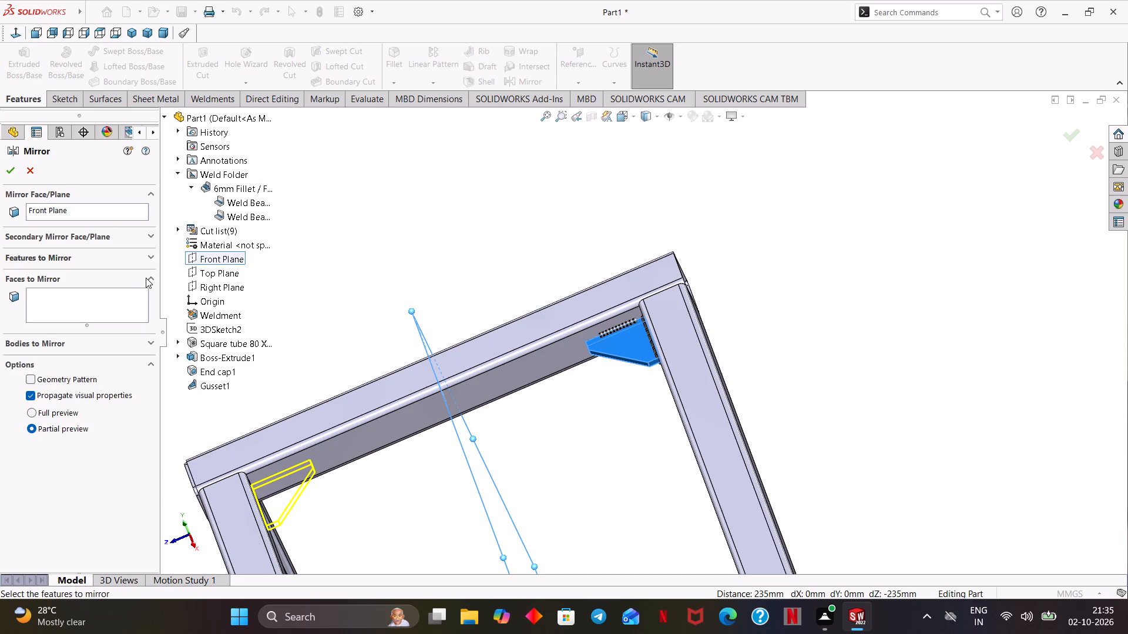
left_click(131, 288)
left_click(126, 295)
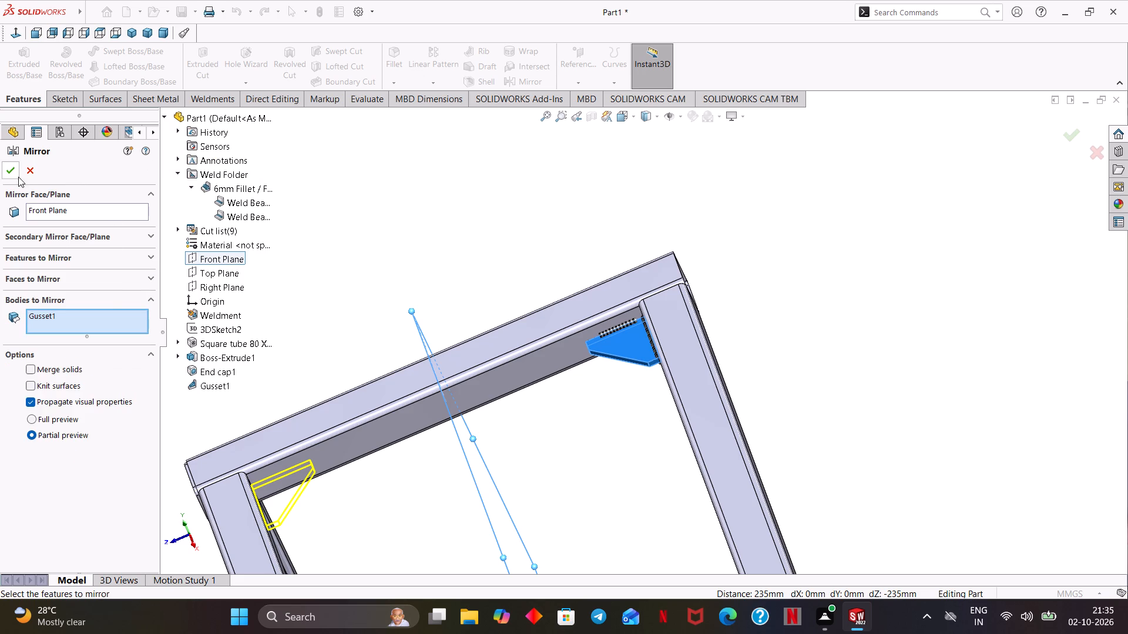
left_click(15, 176)
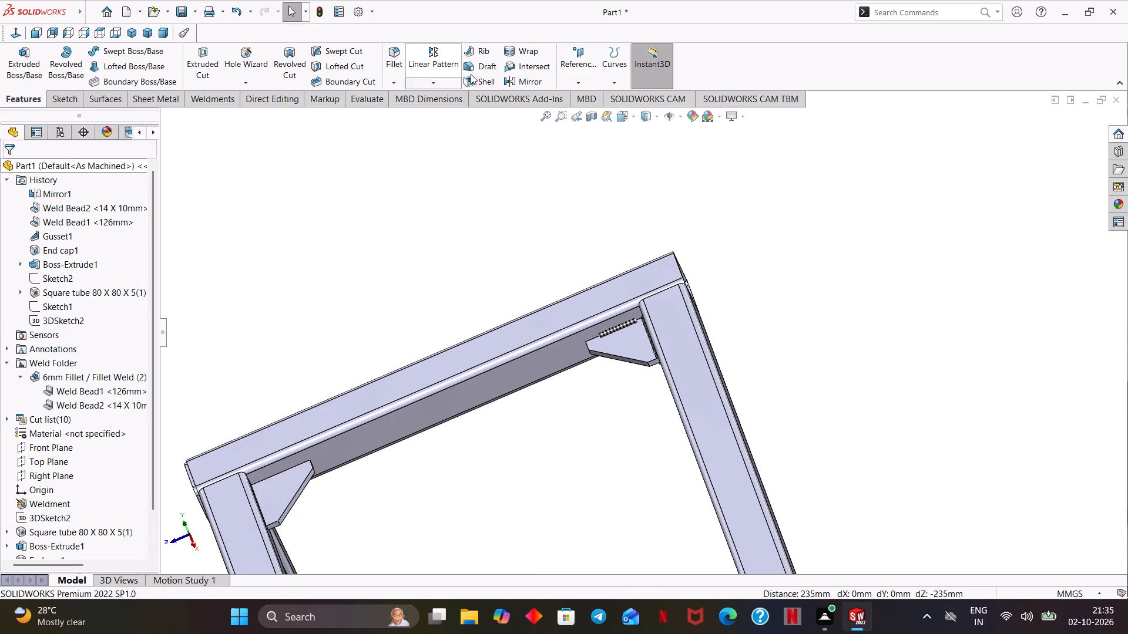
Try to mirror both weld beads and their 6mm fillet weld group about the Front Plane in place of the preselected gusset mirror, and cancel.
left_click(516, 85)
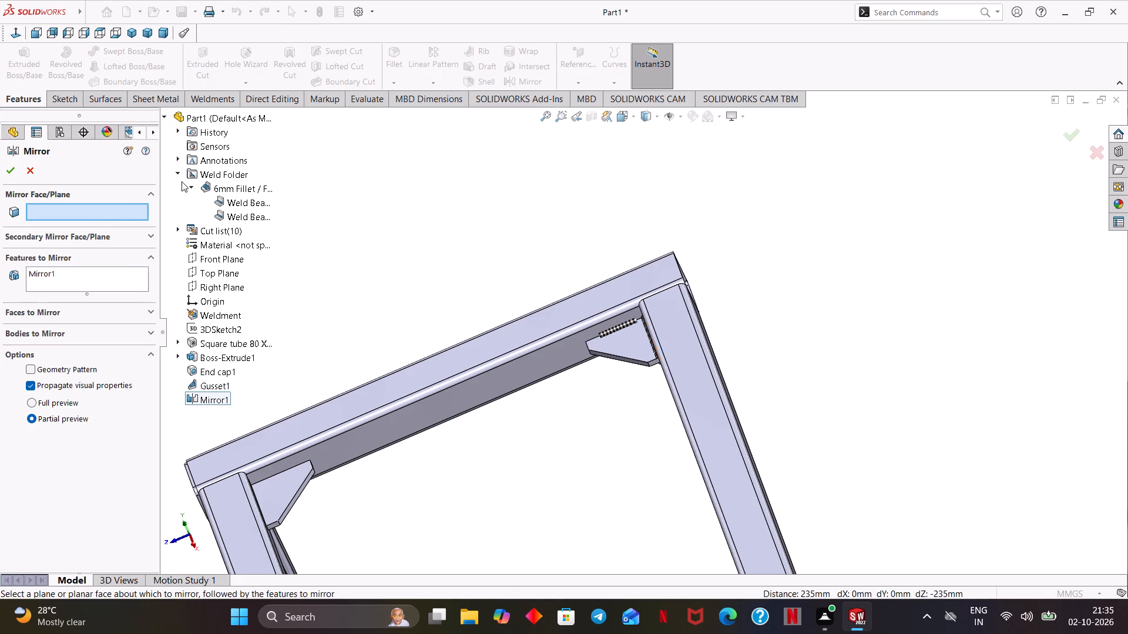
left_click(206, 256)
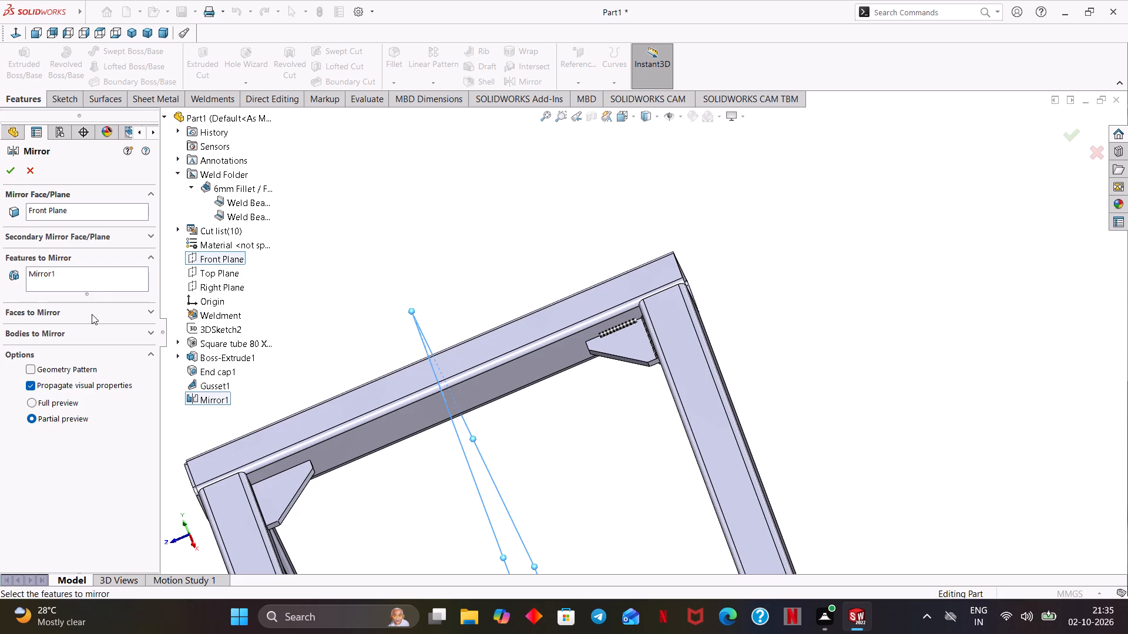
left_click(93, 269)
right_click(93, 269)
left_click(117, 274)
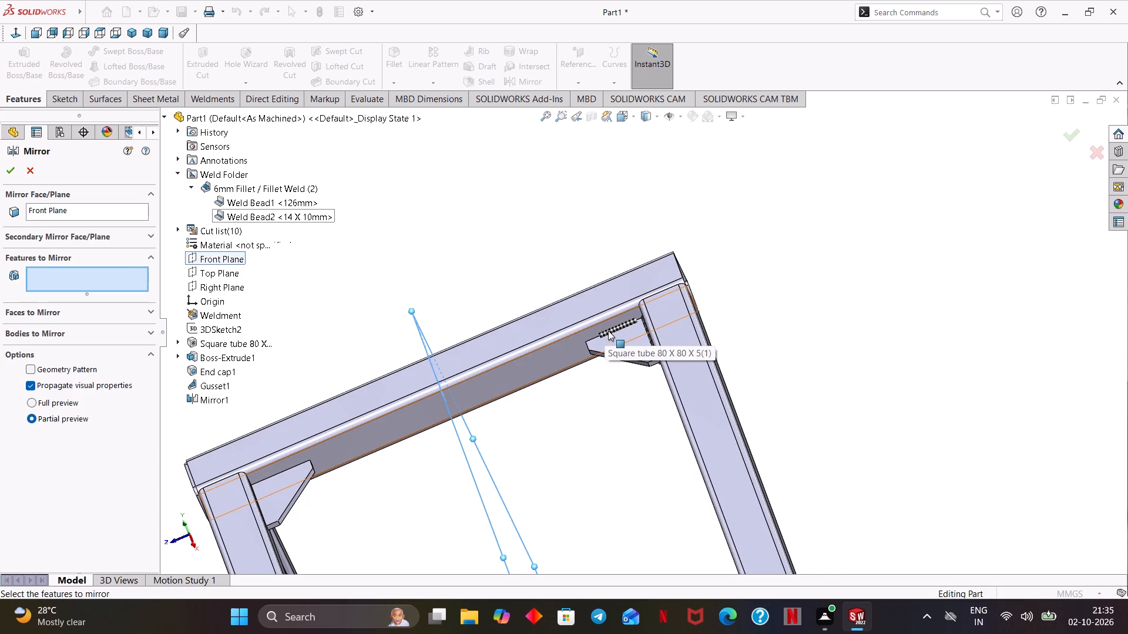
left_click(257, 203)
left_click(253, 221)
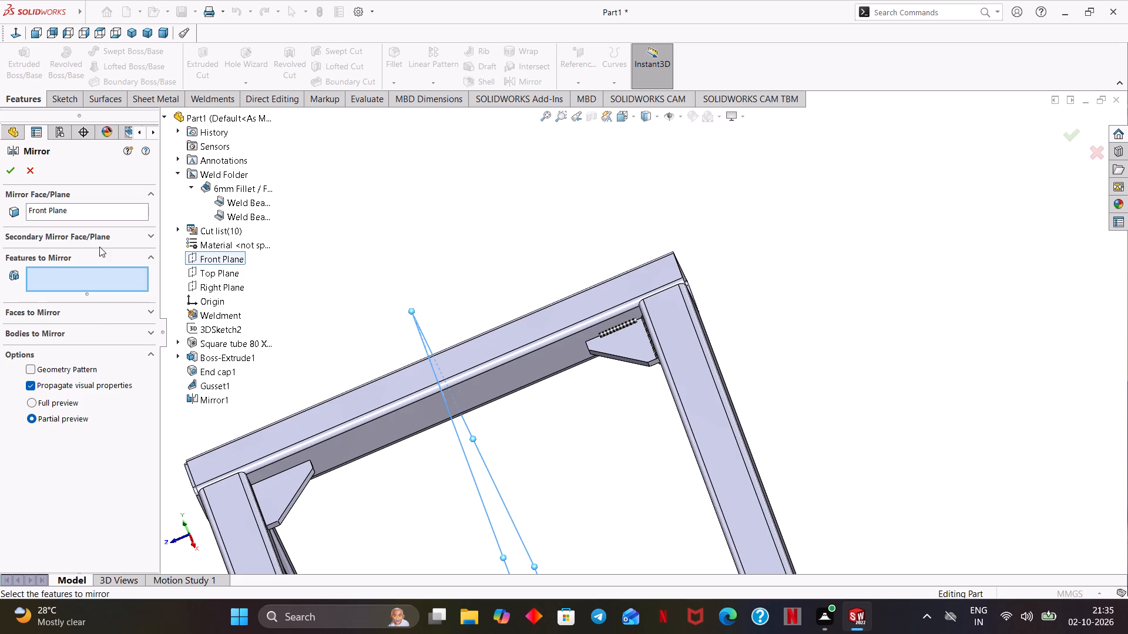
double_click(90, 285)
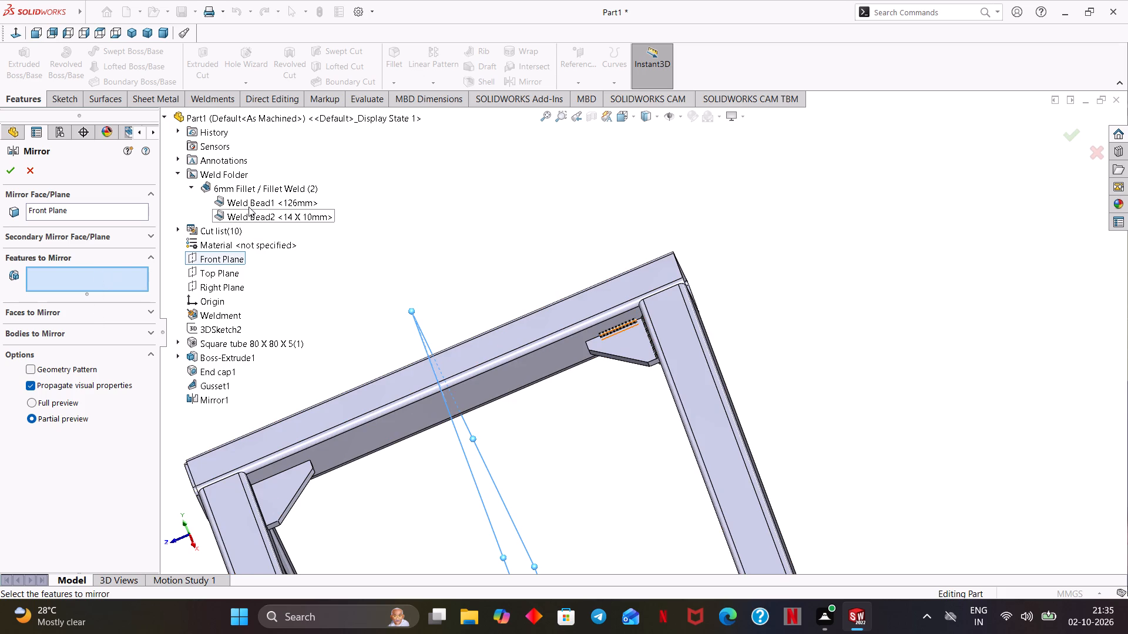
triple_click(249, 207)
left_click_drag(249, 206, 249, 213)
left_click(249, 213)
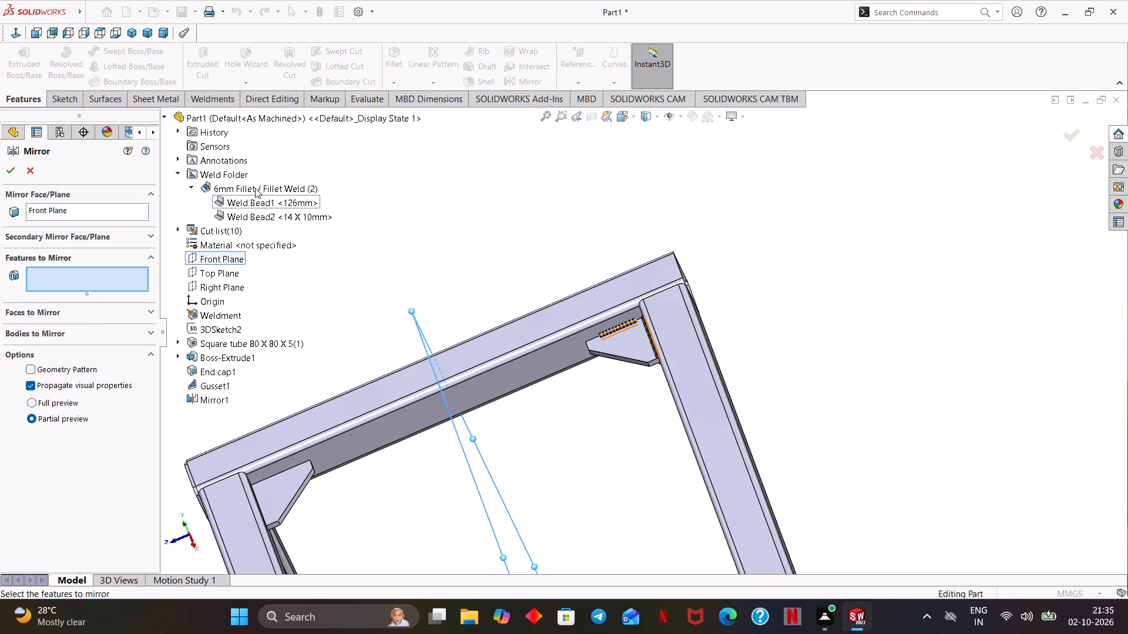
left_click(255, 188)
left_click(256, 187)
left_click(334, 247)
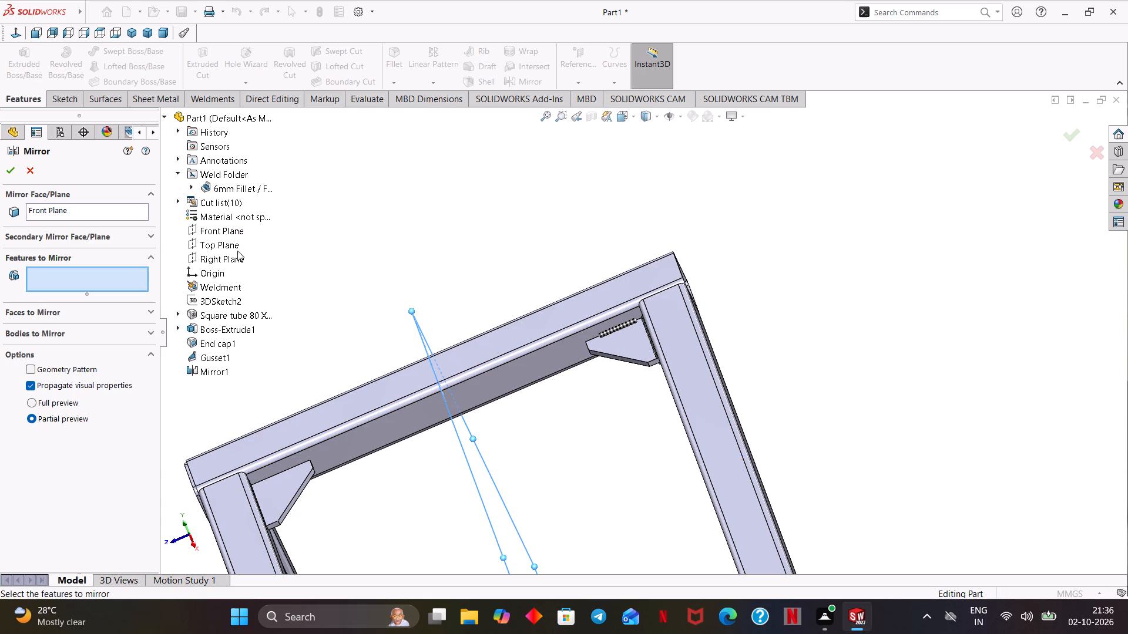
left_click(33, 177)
Examine the whole weldment from several angles, including the frame, both corner gussets, leg, brace and base plate.
scroll(1035, 454, "up", 2)
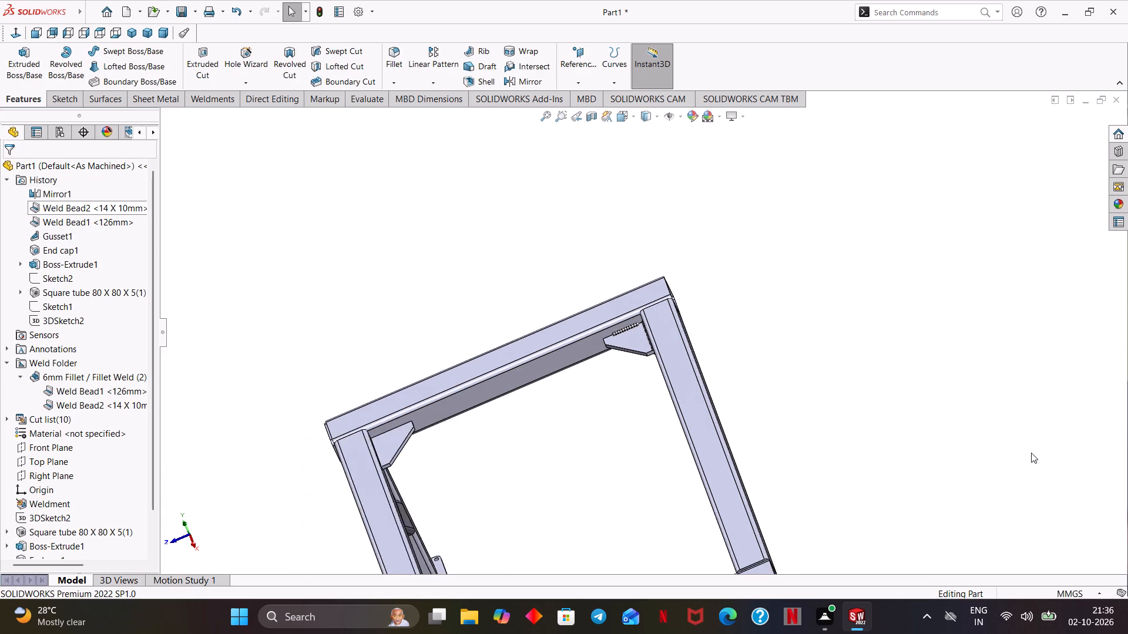
scroll(879, 414, "up", 1)
middle_click_drag(847, 414, 874, 377)
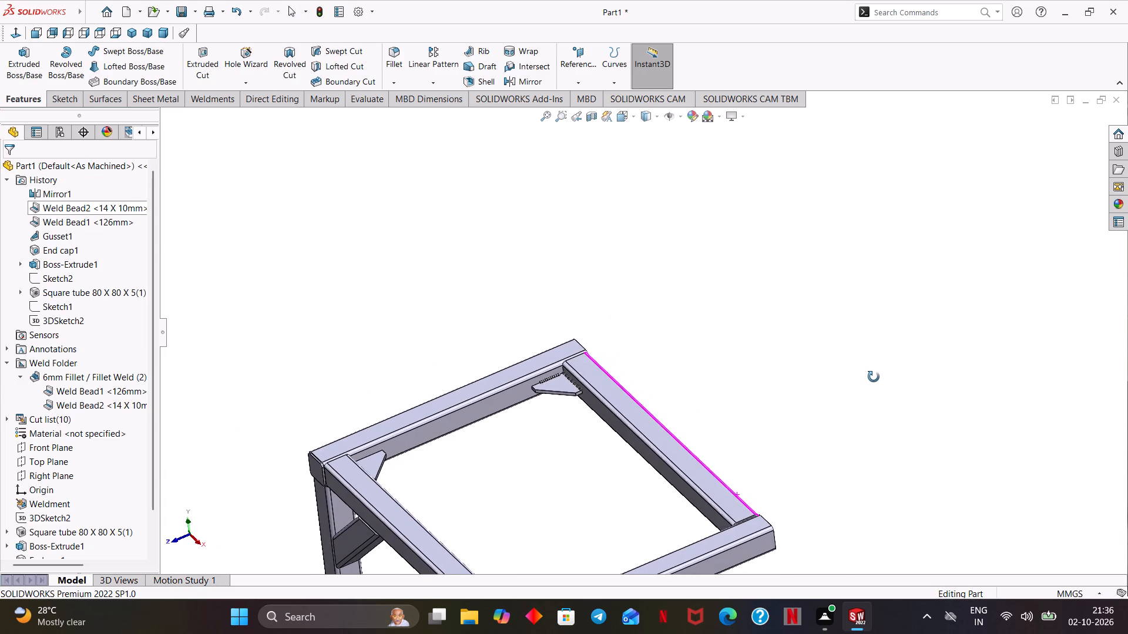
middle_click_drag(874, 377, 885, 360)
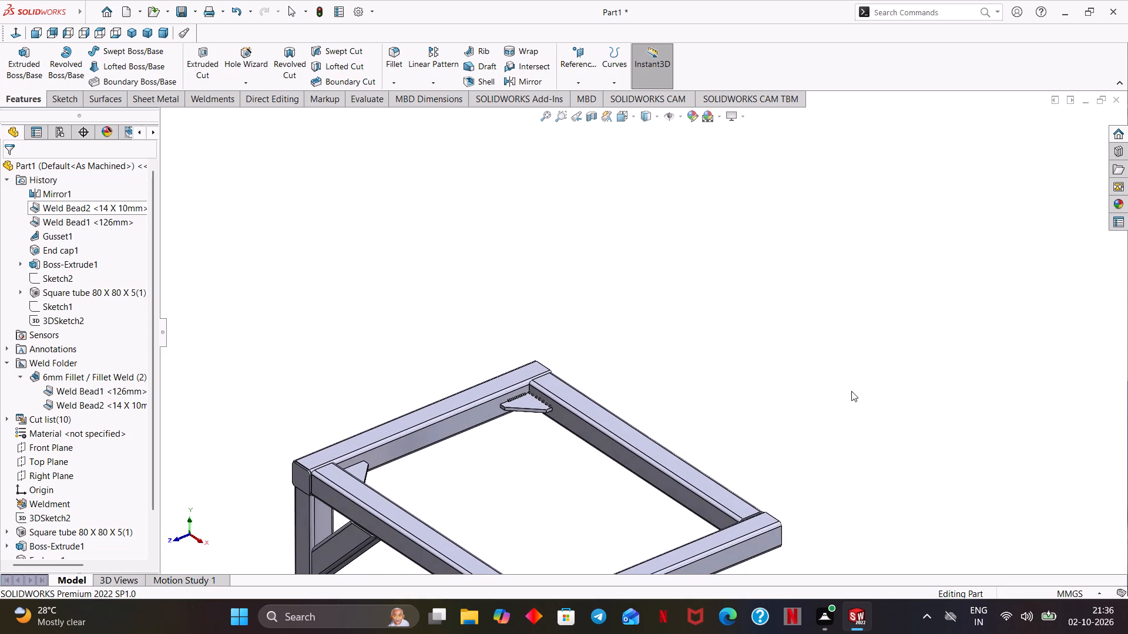
scroll(850, 392, "up", 2)
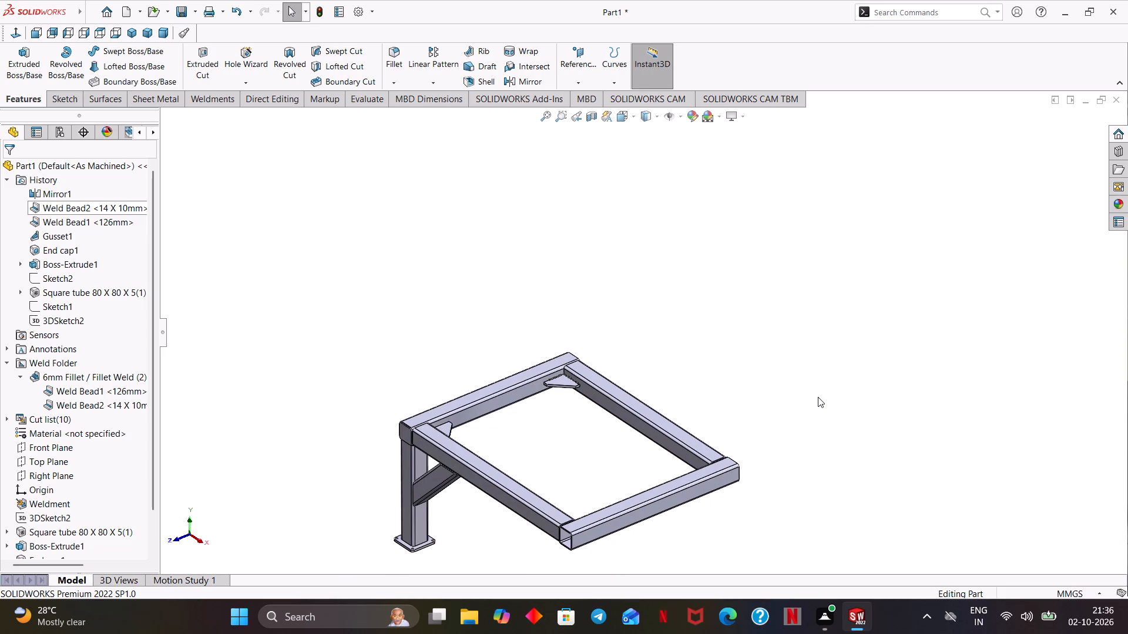
middle_click_drag(814, 397, 794, 433)
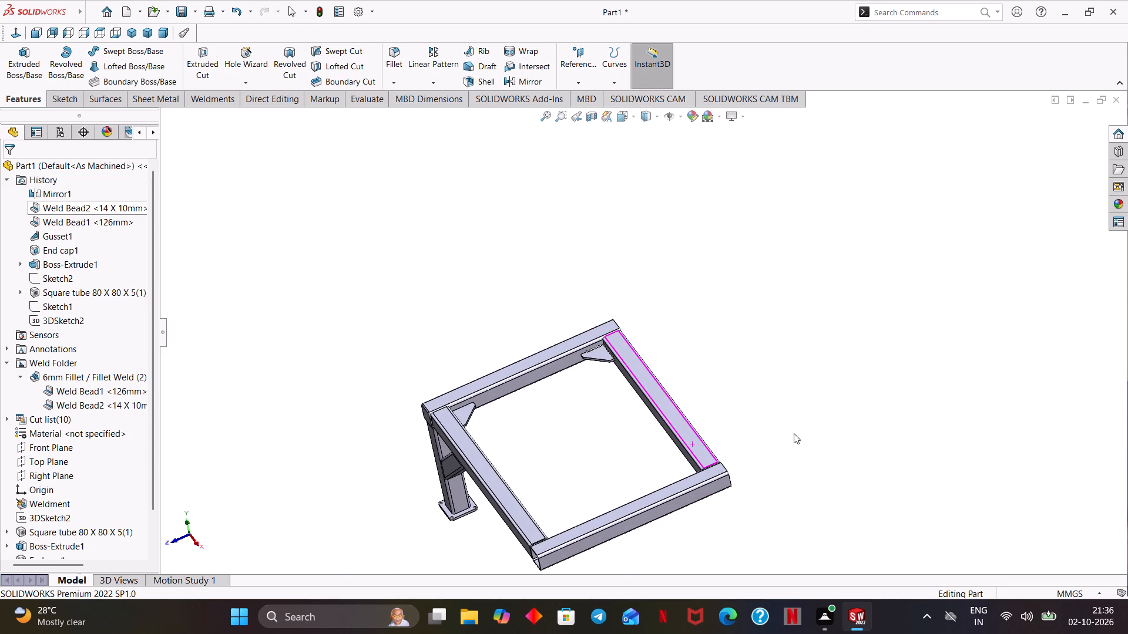
middle_click_drag(794, 433, 794, 432)
middle_click_drag(724, 420, 737, 371)
middle_click_drag(572, 433, 573, 433)
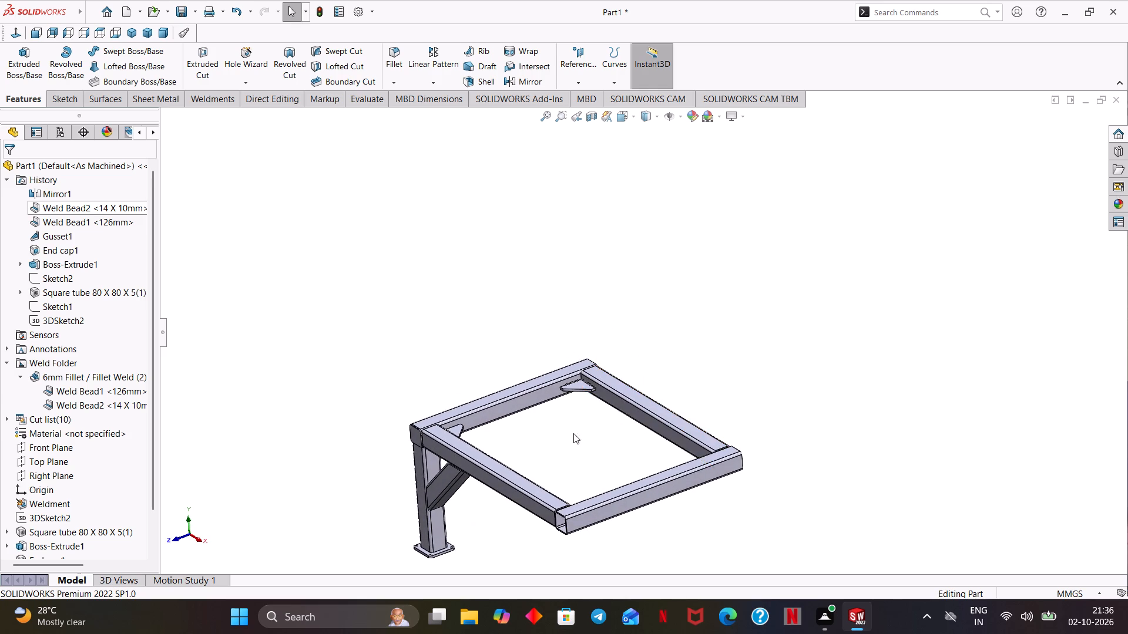
middle_click_drag(573, 433, 588, 440)
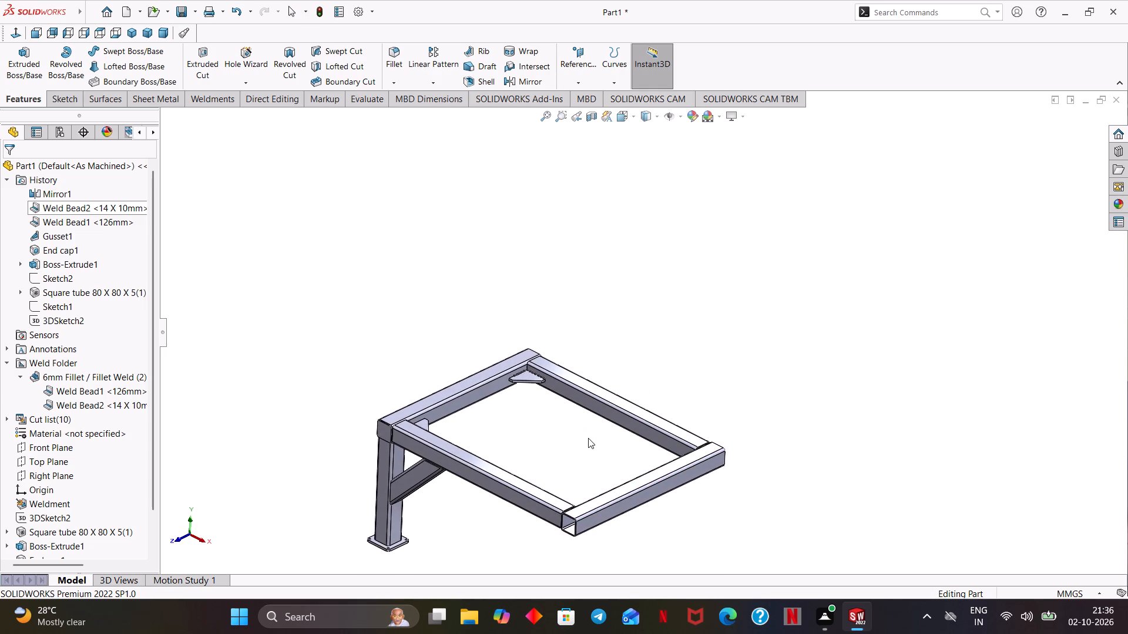
middle_click_drag(586, 438, 526, 458)
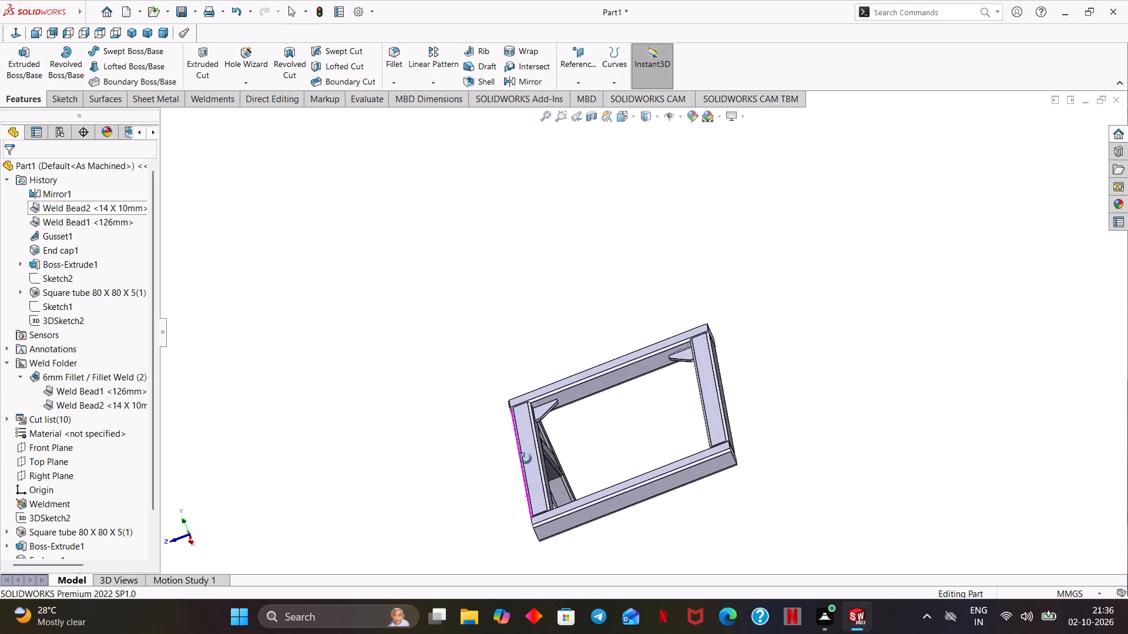
middle_click_drag(526, 458, 564, 434)
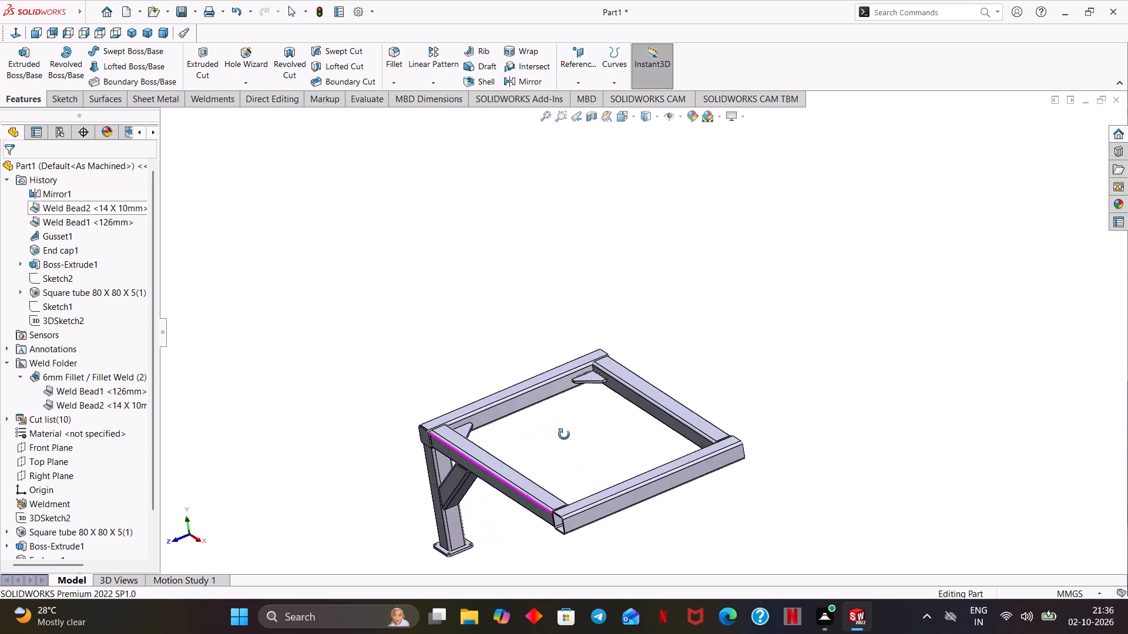
middle_click_drag(564, 434, 586, 430)
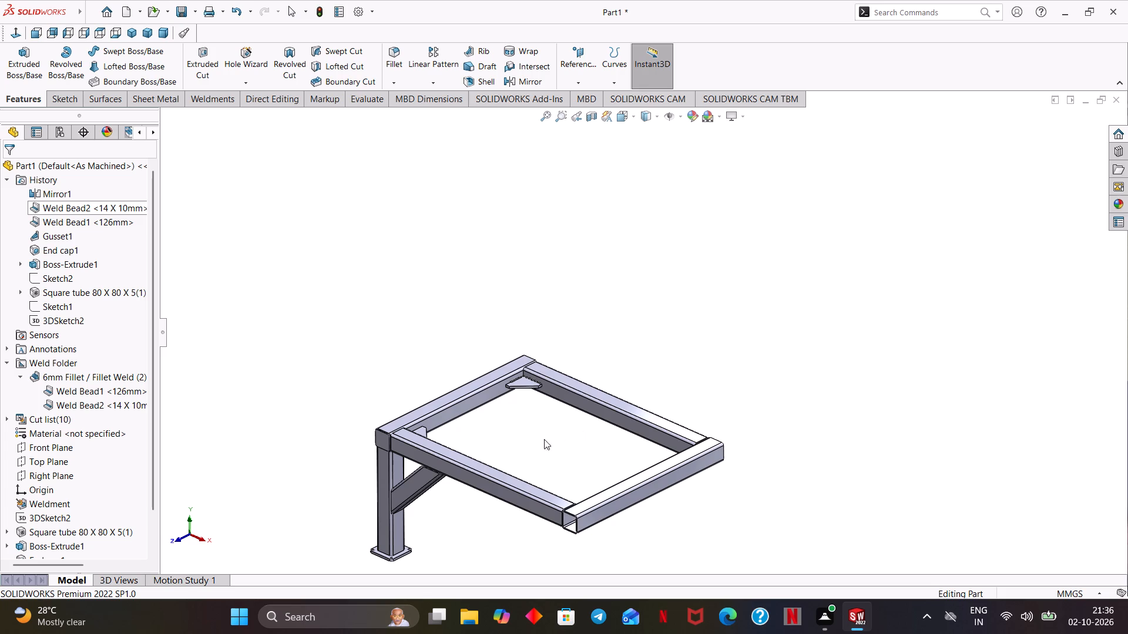
middle_click_drag(726, 511, 758, 471, "ctrl")
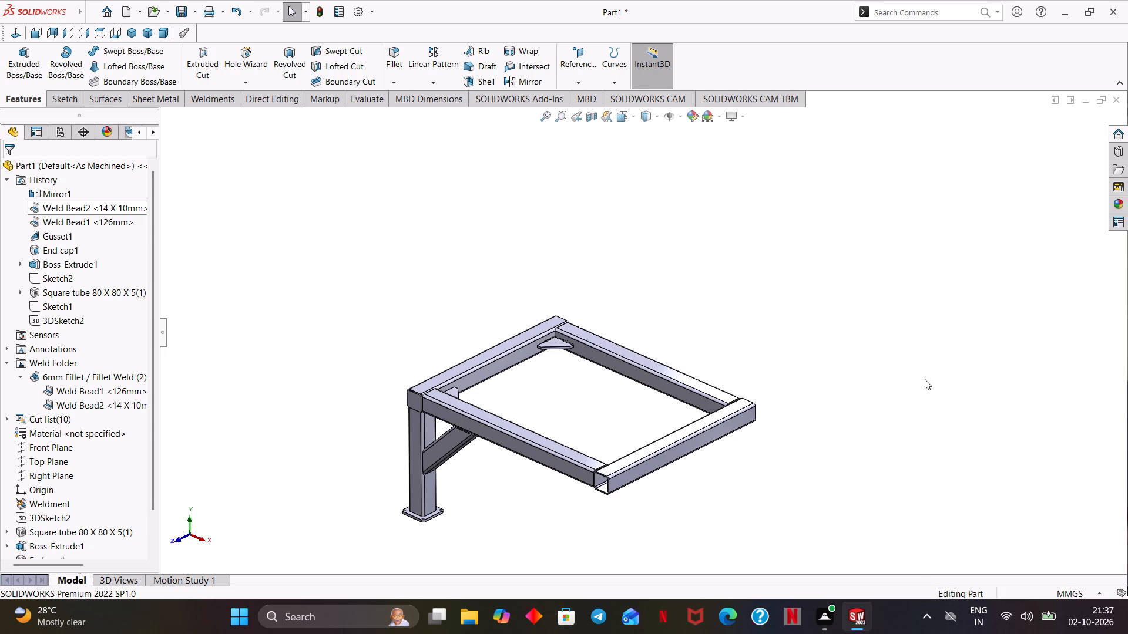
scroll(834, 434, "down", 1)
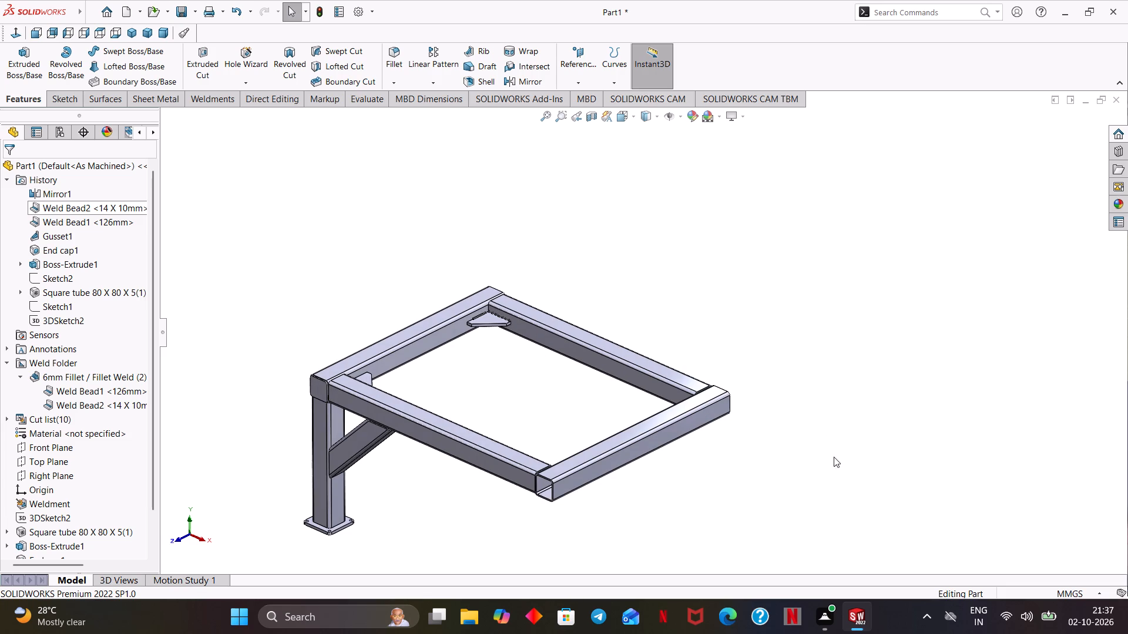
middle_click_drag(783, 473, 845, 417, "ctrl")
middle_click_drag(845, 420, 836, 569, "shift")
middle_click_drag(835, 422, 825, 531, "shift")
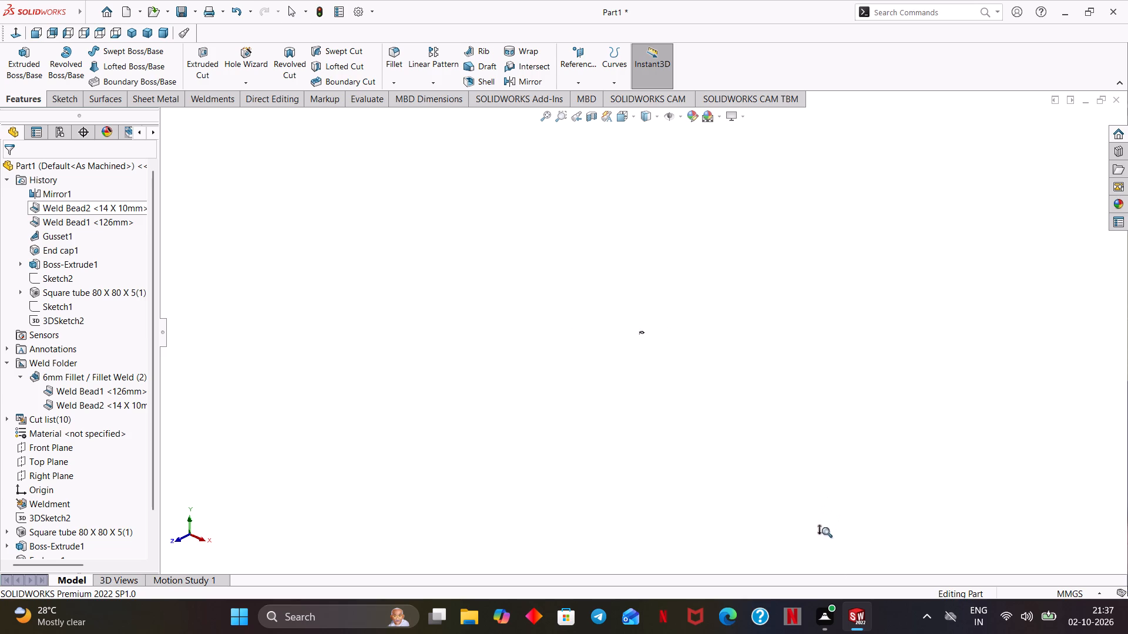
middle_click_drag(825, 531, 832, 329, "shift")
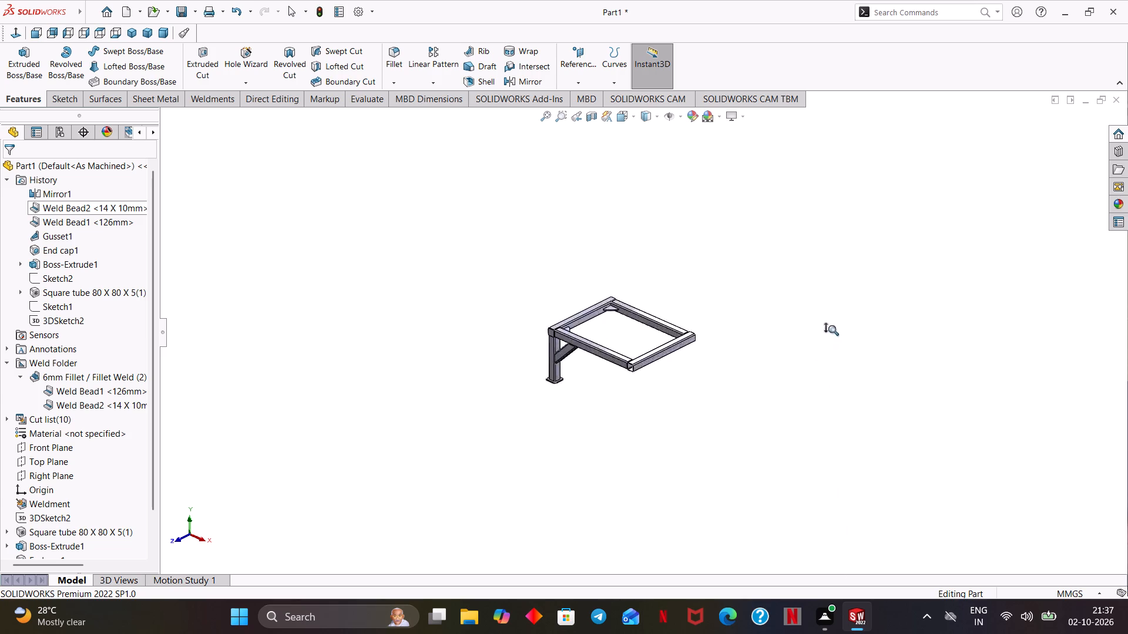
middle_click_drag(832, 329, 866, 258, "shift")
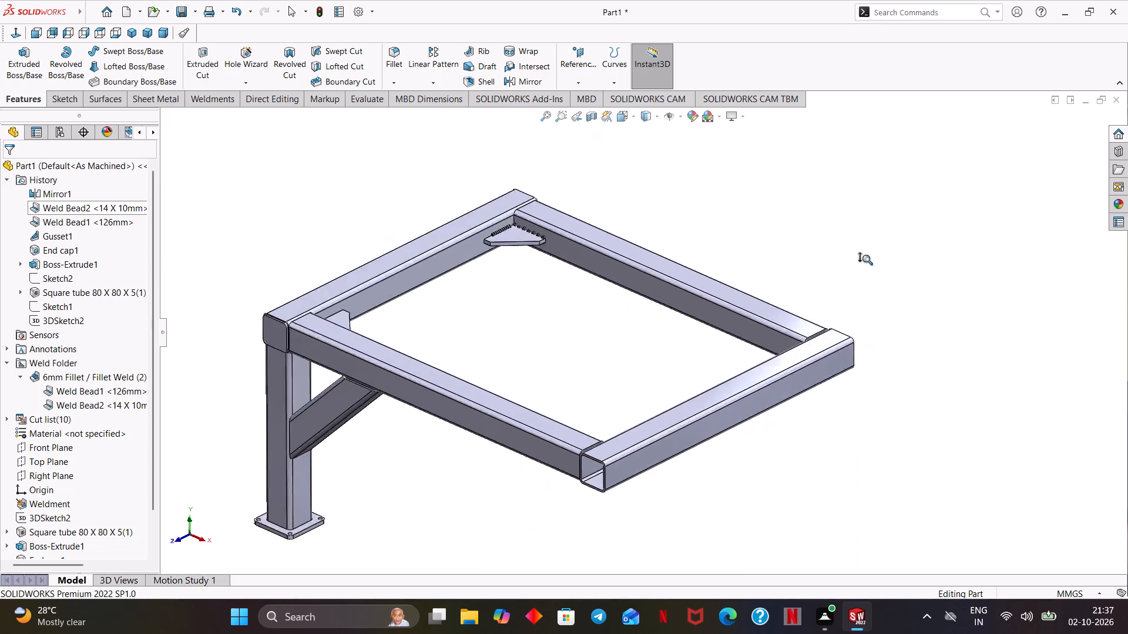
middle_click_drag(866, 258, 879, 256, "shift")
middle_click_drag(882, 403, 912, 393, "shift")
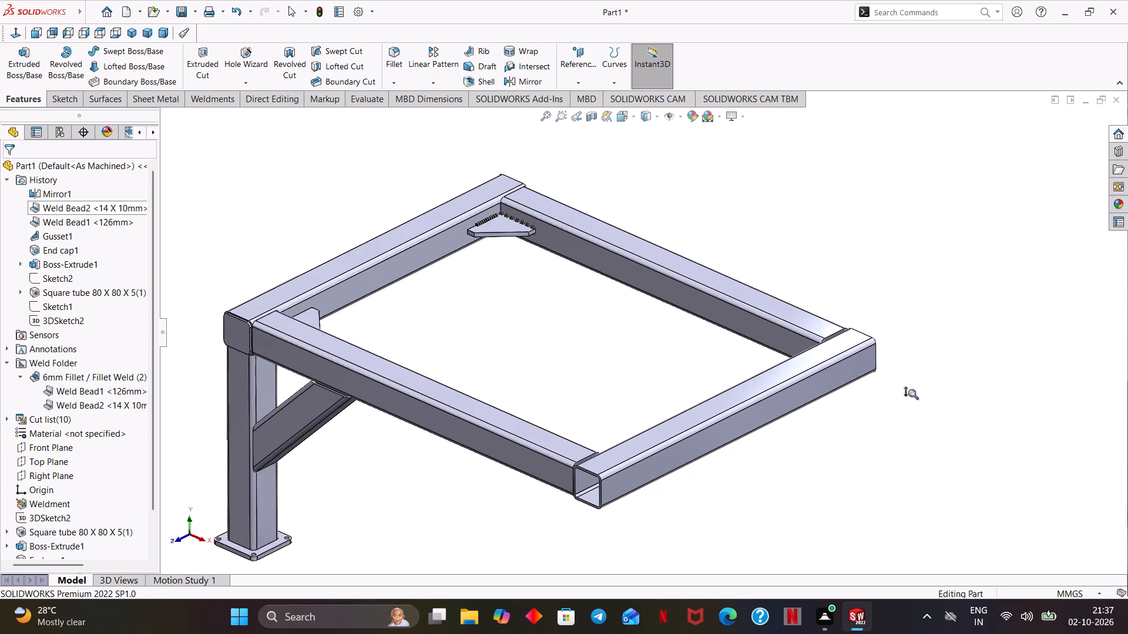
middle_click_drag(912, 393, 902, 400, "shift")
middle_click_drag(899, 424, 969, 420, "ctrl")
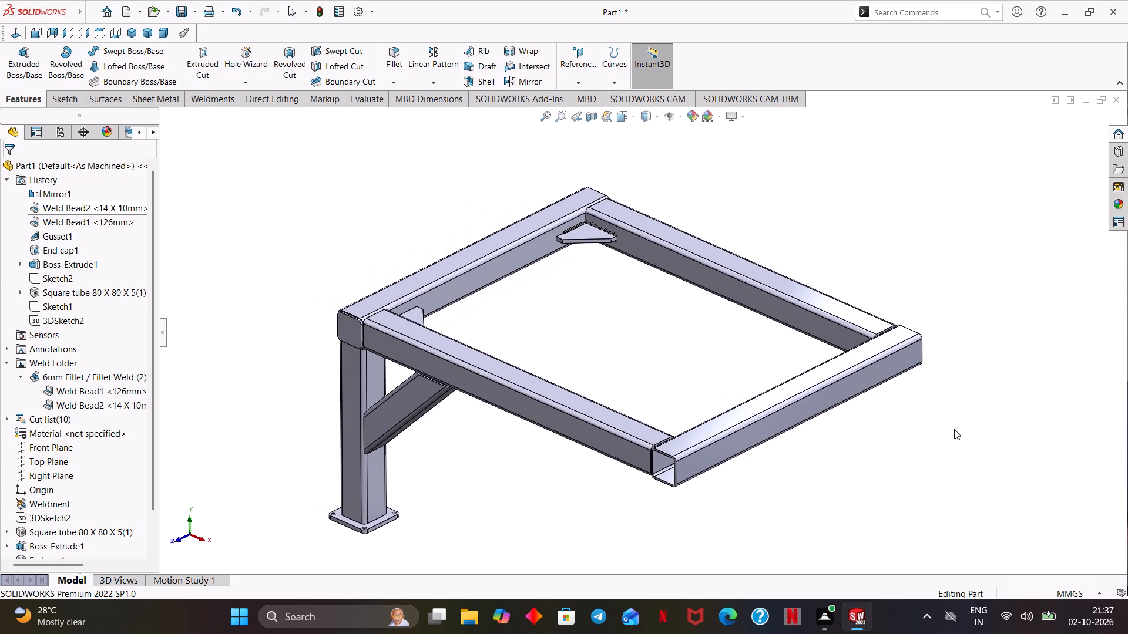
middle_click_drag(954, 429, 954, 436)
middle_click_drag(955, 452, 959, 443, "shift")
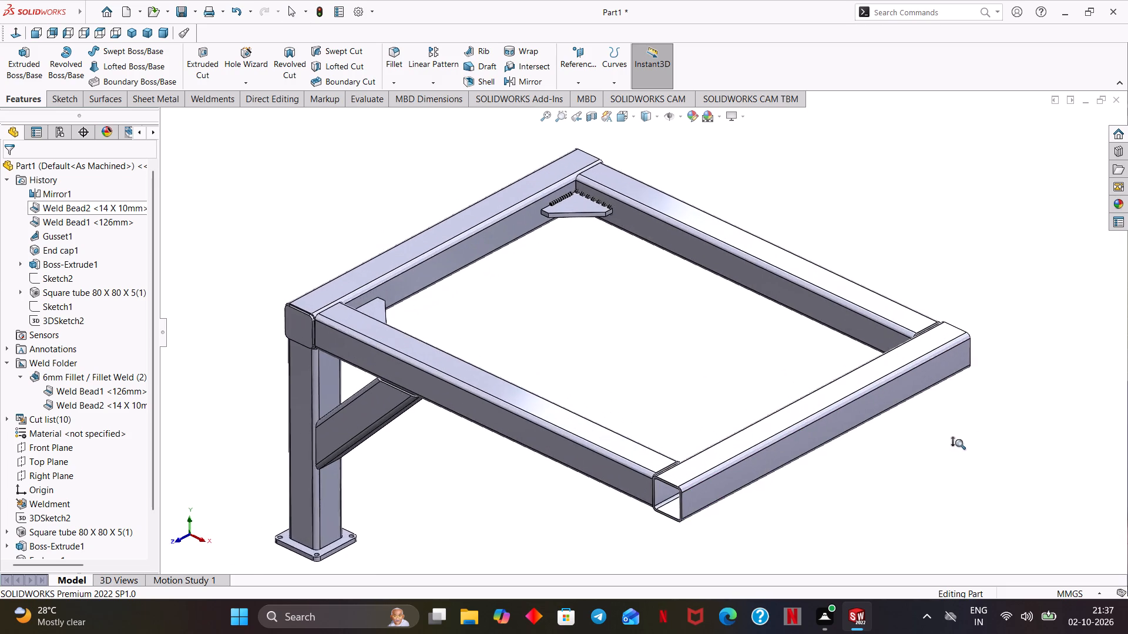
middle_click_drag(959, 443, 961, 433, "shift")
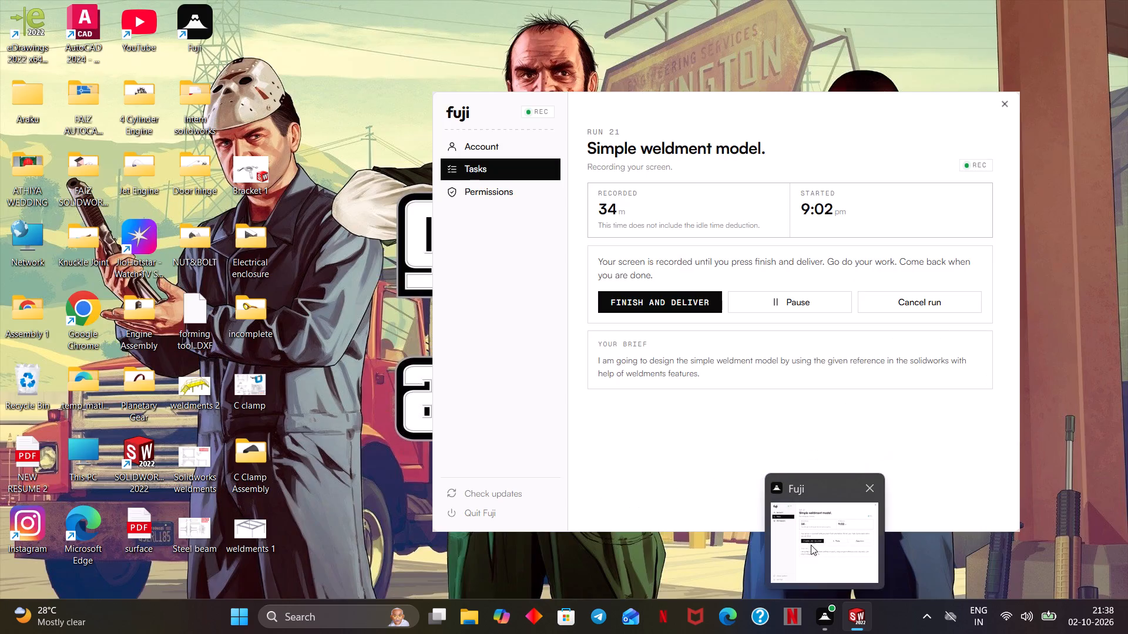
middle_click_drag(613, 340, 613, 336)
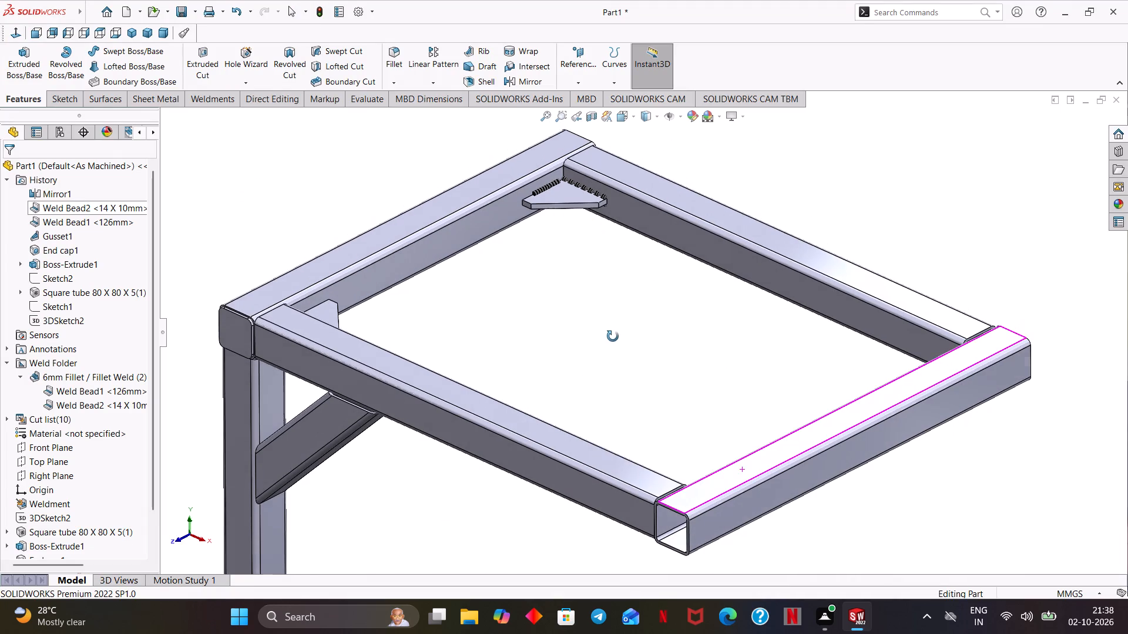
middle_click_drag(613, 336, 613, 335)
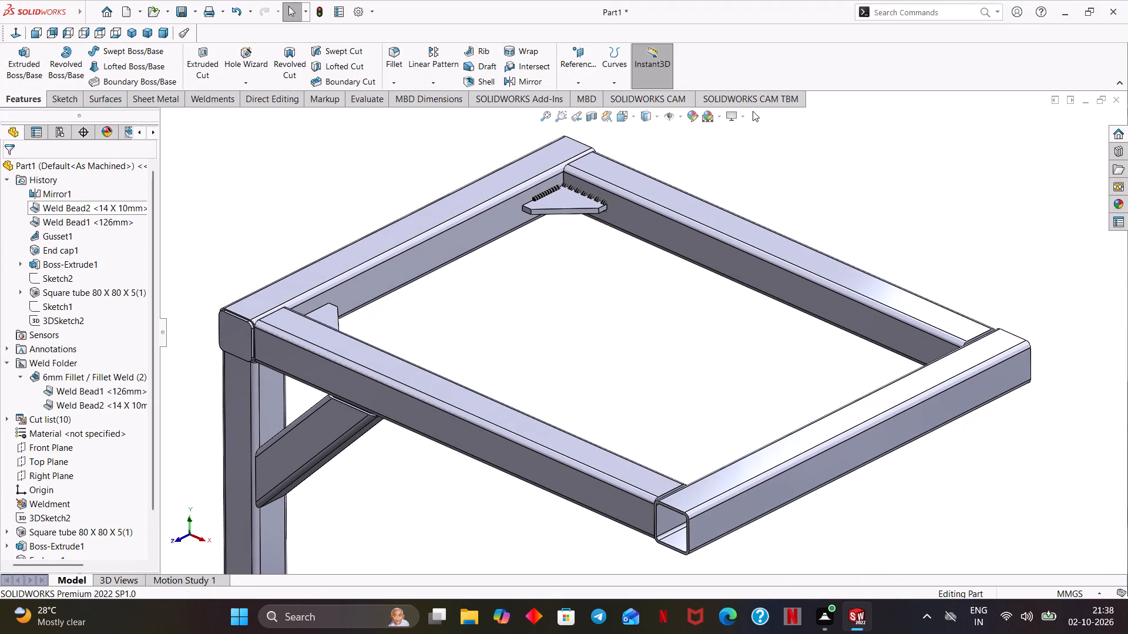
Turn on perspective display for the model view.
left_click(746, 116)
left_click(747, 175)
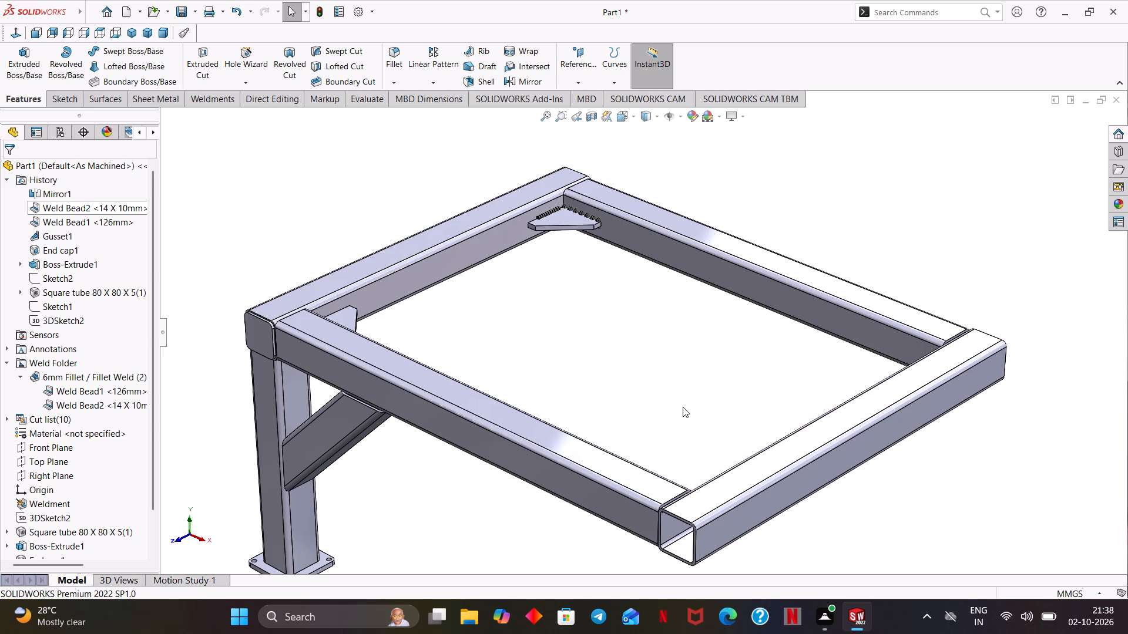
Examine the weldment in perspective, including the frame members, corner gussets, end cap, leg and brace.
middle_click(690, 393)
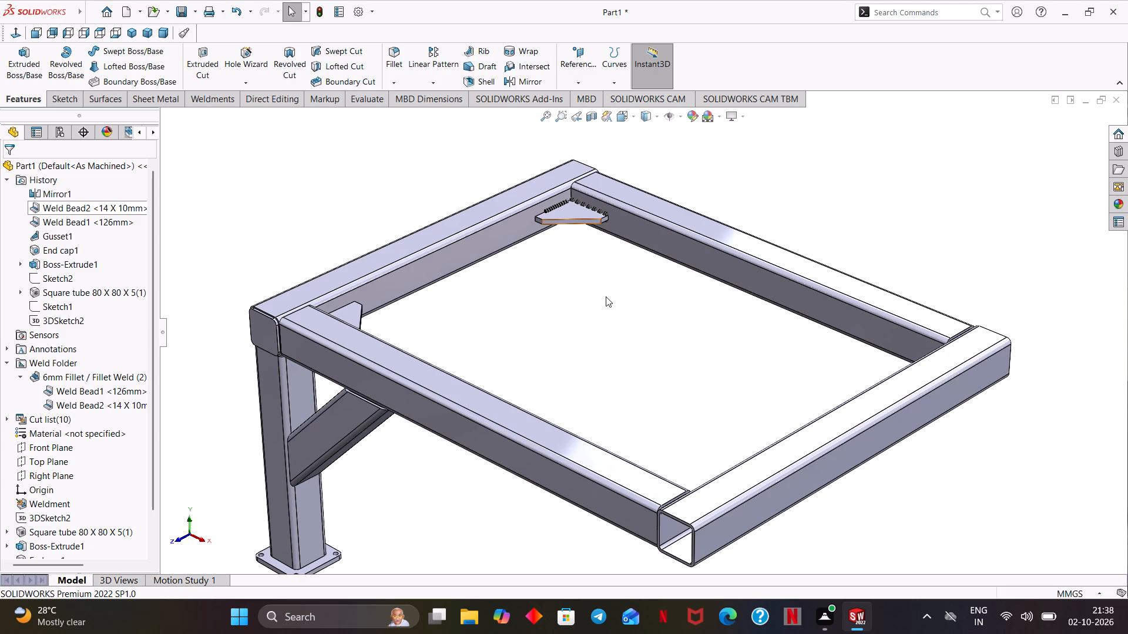
middle_click_drag(606, 296, 605, 284)
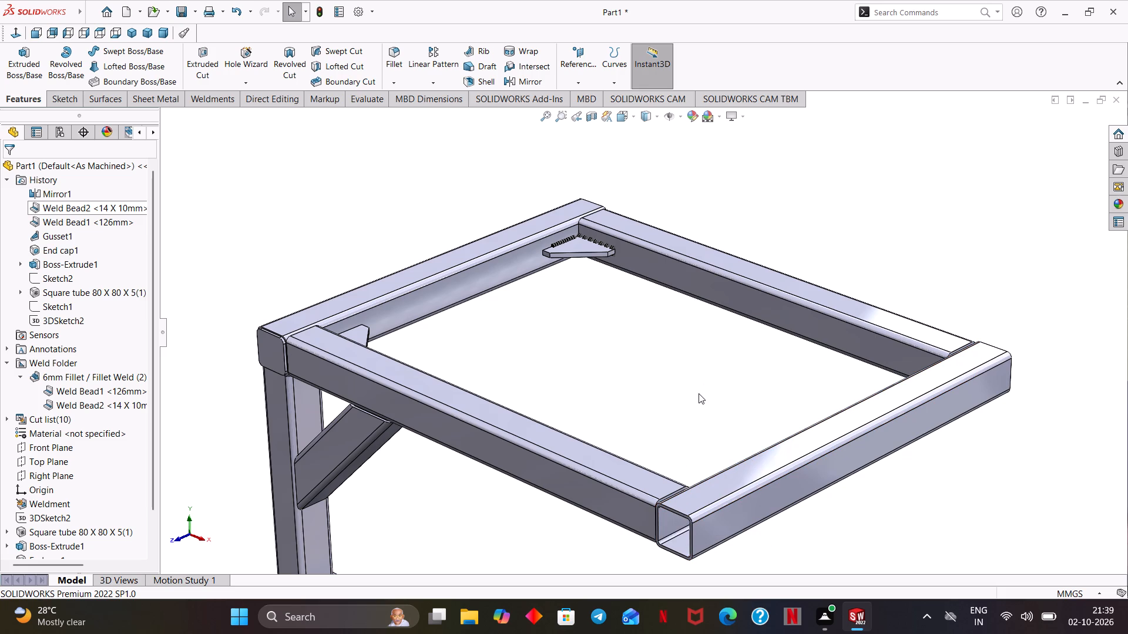
scroll(680, 393, "down", 1)
scroll(674, 393, "down", 1, "ctrl")
middle_click_drag(674, 393, 854, 329, "ctrl")
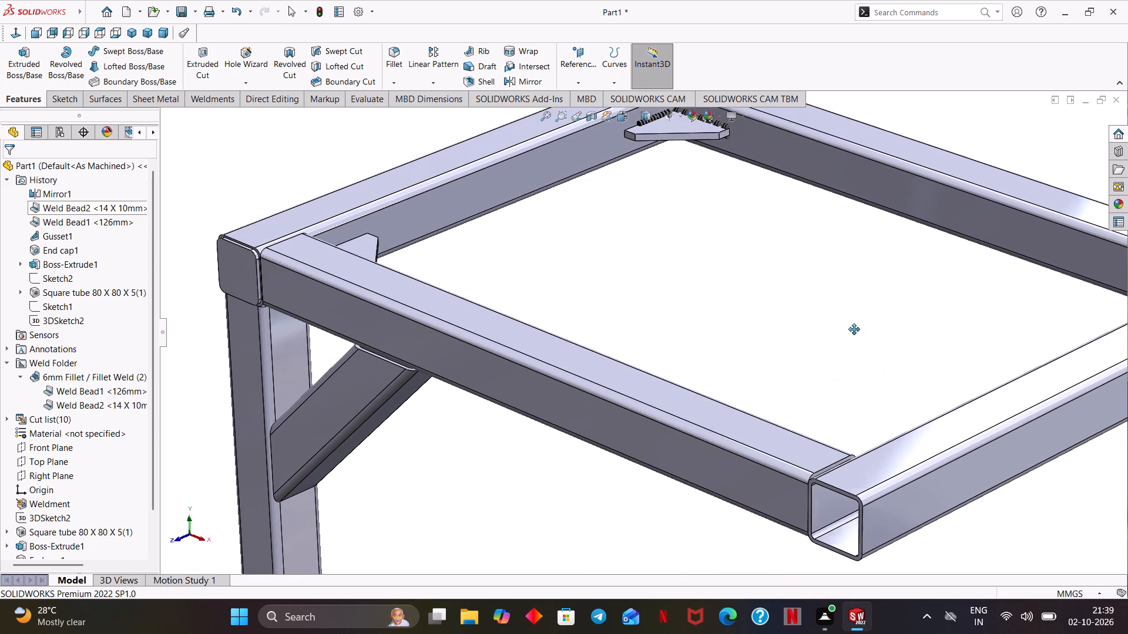
middle_click_drag(854, 329, 862, 329, "ctrl")
scroll(760, 331, "down", 1)
middle_click_drag(759, 331, 805, 300, "ctrl")
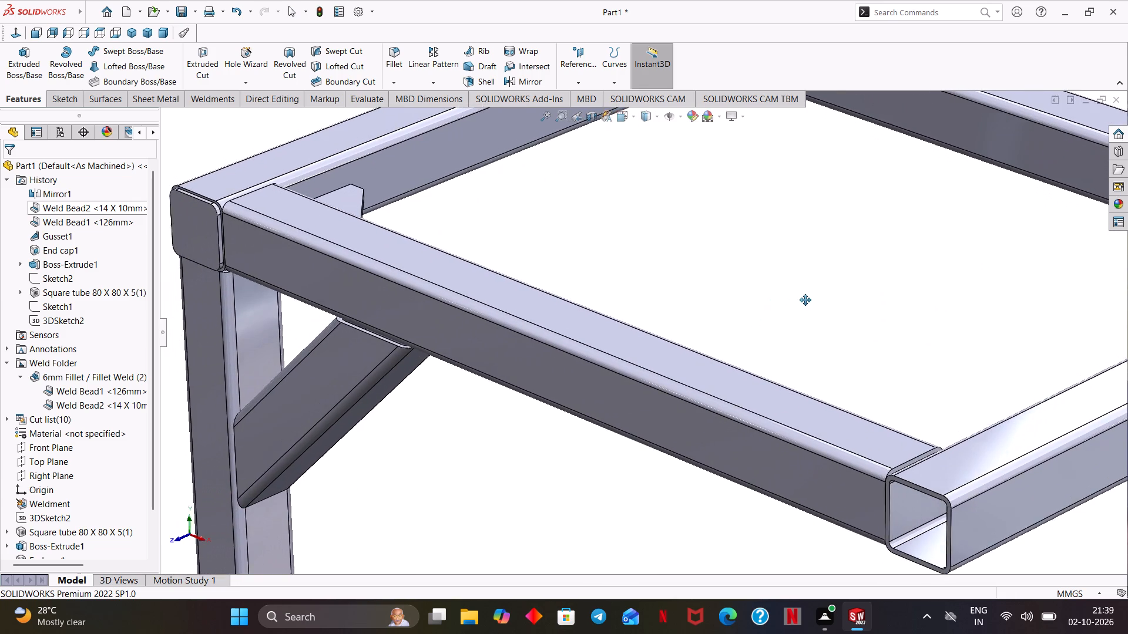
middle_click_drag(805, 300, 670, 389, "ctrl")
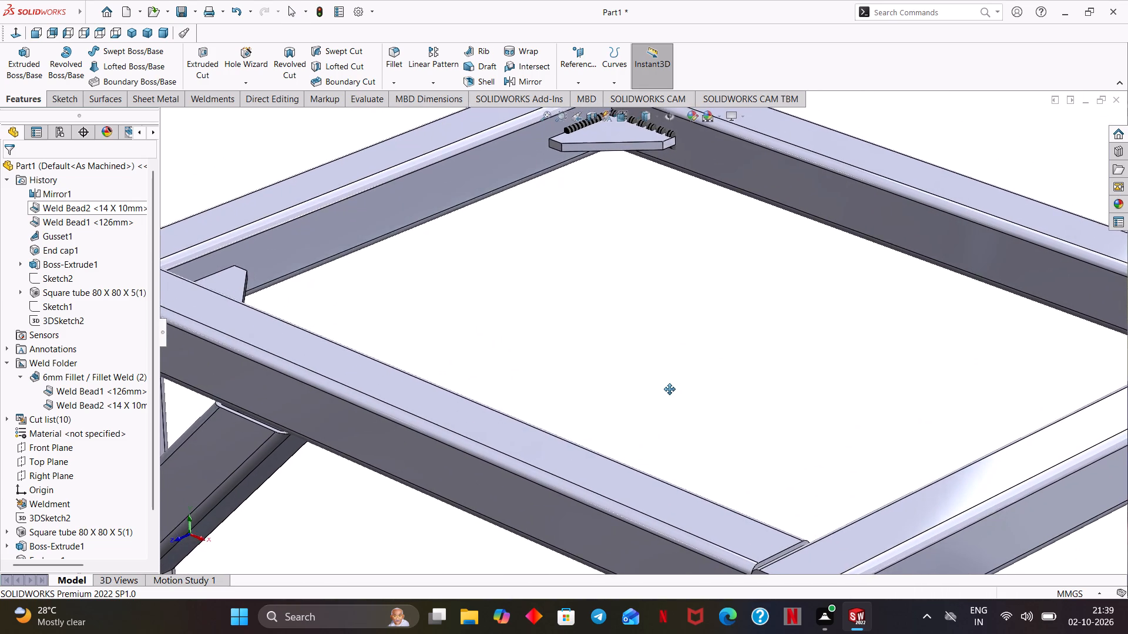
middle_click_drag(670, 389, 663, 407, "ctrl")
scroll(666, 399, "up", 2)
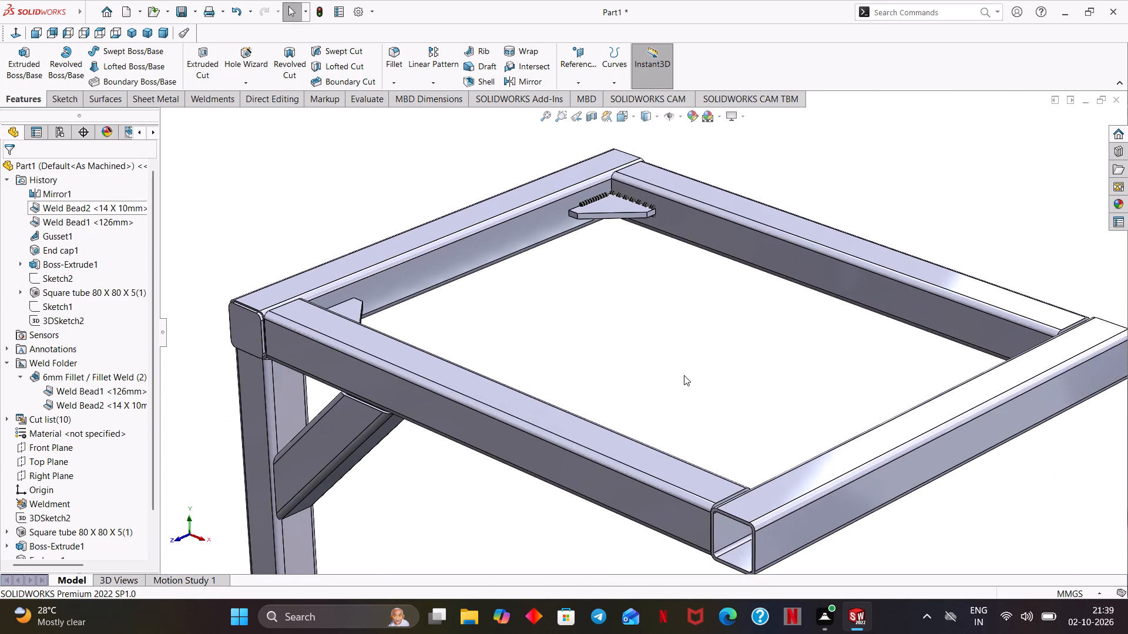
middle_click_drag(684, 373, 663, 353, "ctrl")
middle_click_drag(663, 353, 665, 330, "shift")
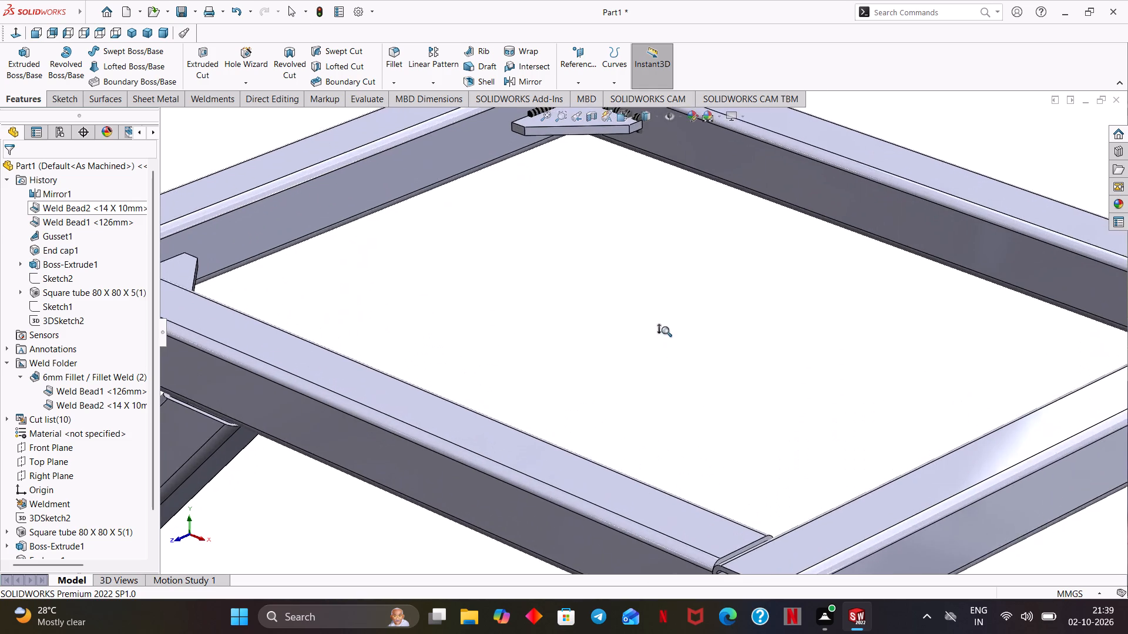
middle_click_drag(665, 330, 693, 388, "shift")
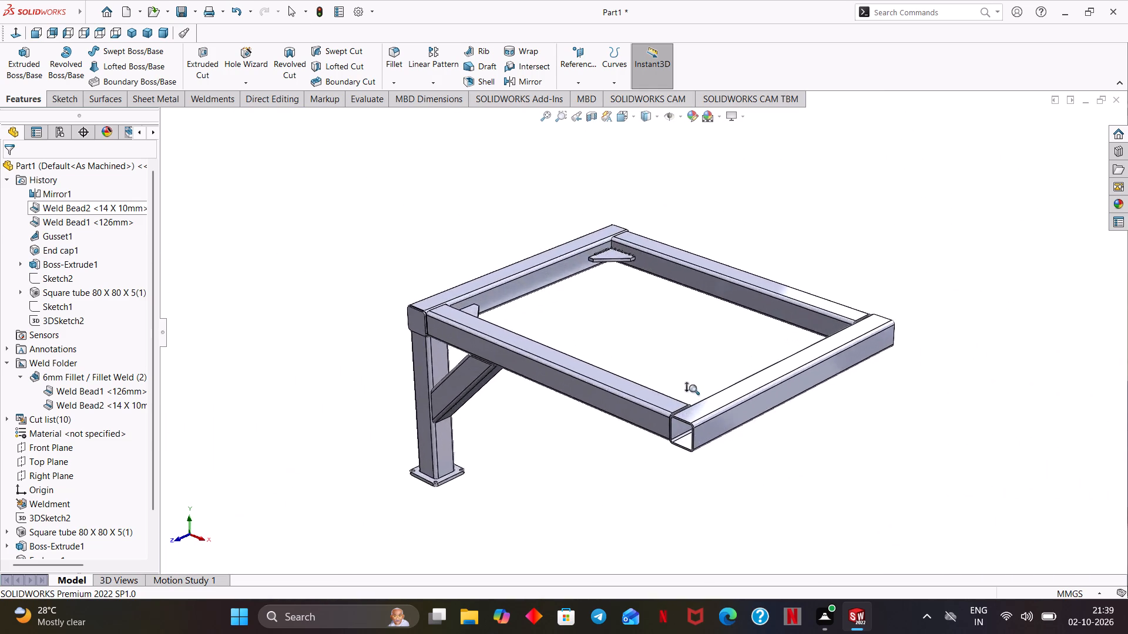
middle_click_drag(693, 388, 710, 363, "shift")
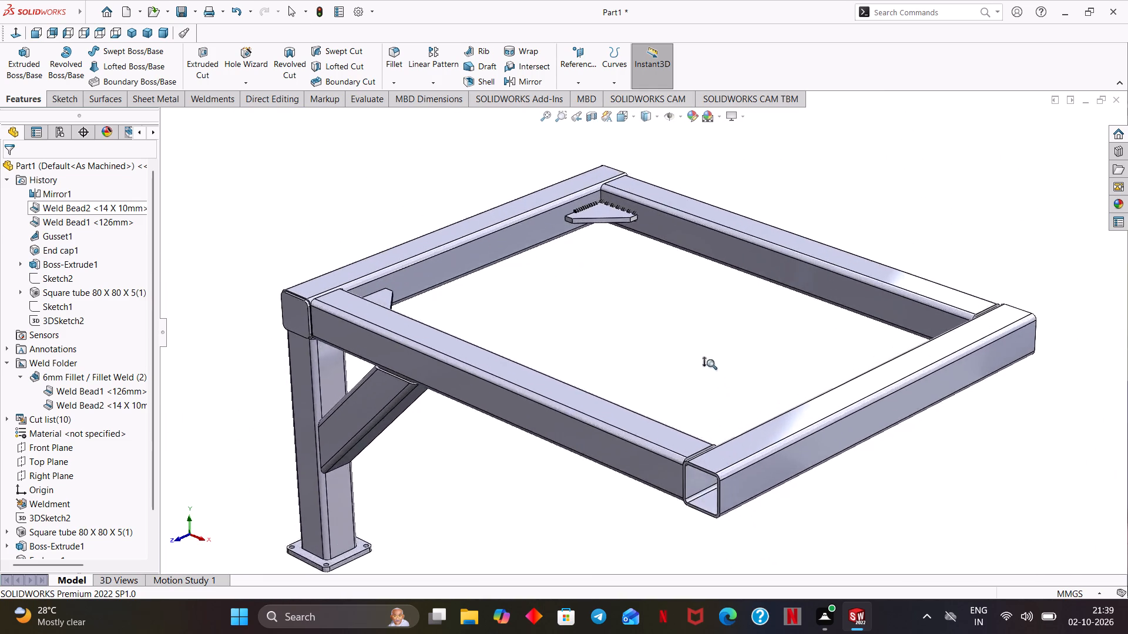
middle_click_drag(710, 363, 780, 231, "shift")
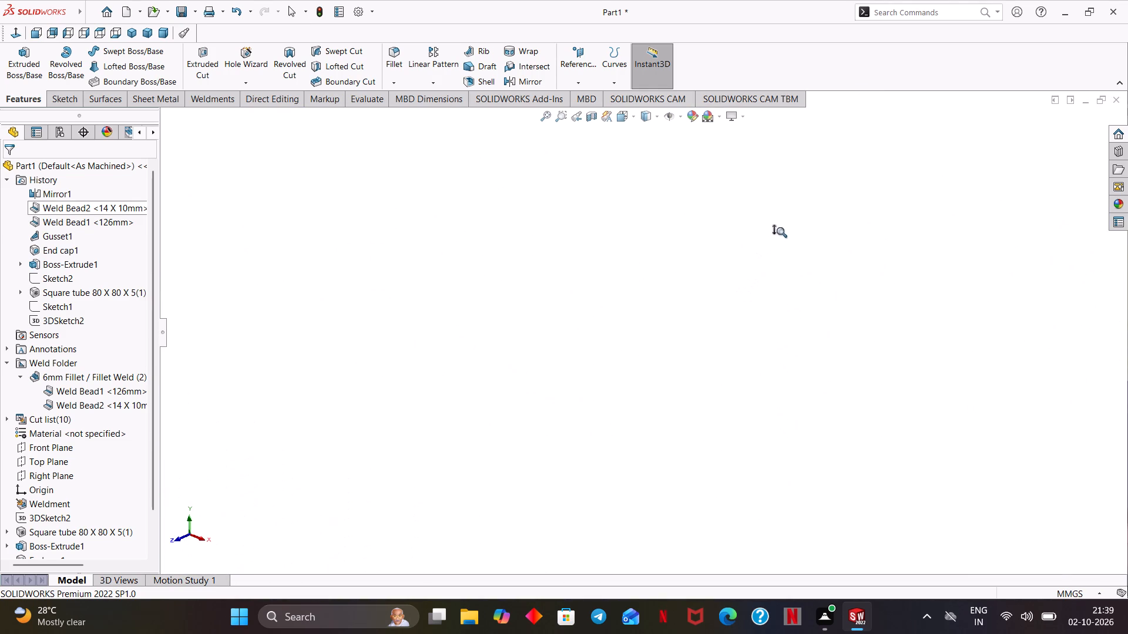
middle_click_drag(780, 231, 737, 359, "shift")
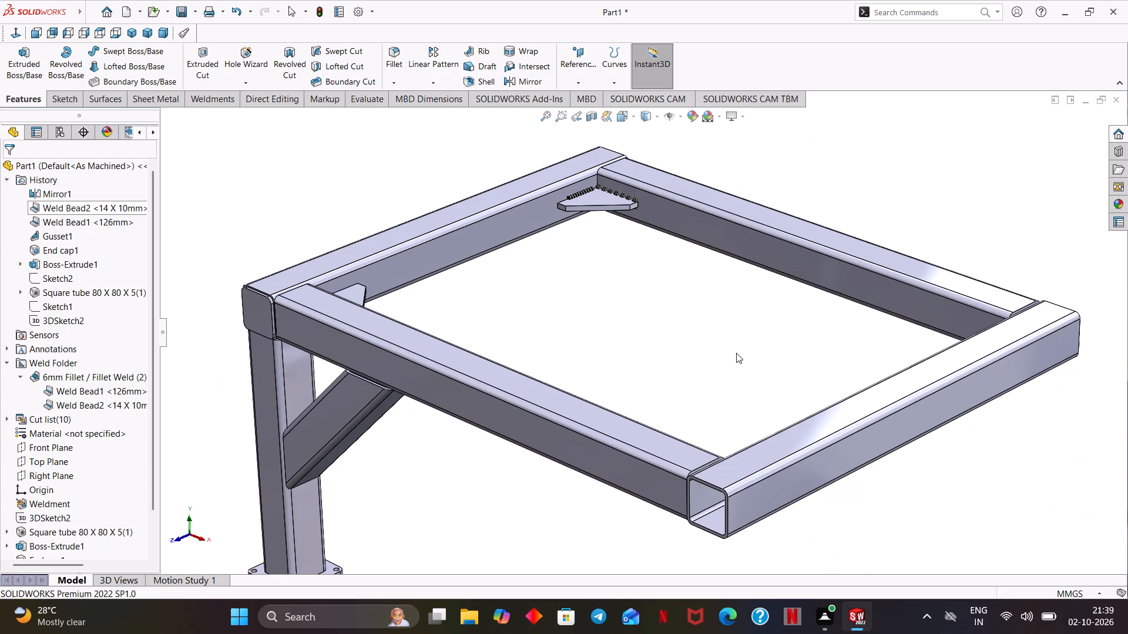
middle_click_drag(736, 339, 722, 363, "ctrl")
middle_click_drag(693, 355, 699, 350, "shift")
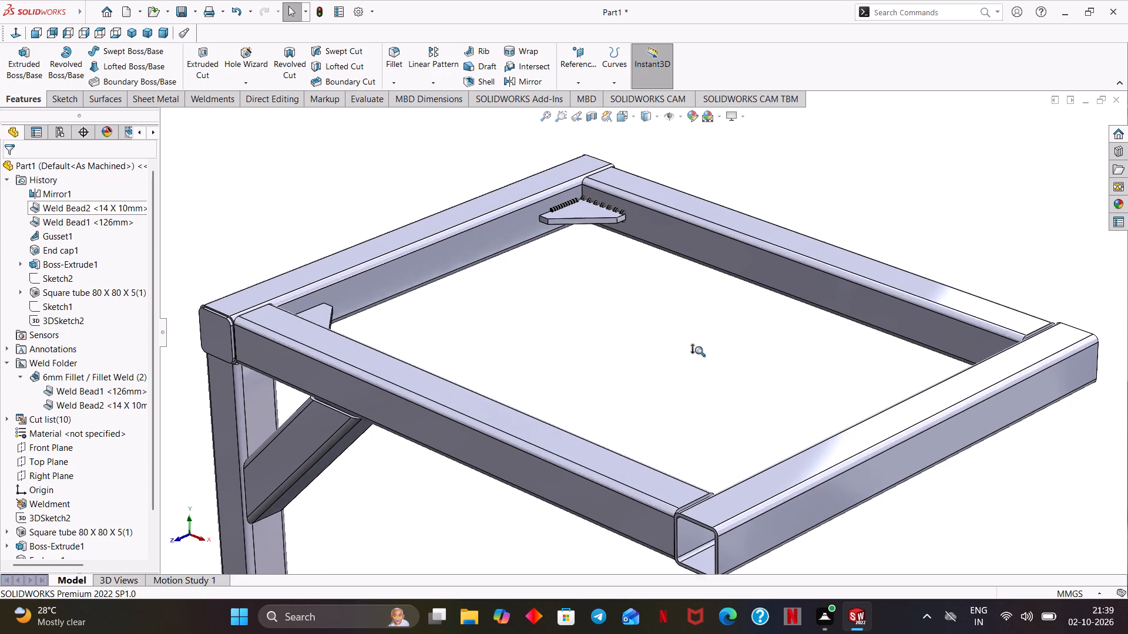
middle_click_drag(699, 350, 700, 351, "shift")
middle_click_drag(701, 349, 707, 348, "ctrl")
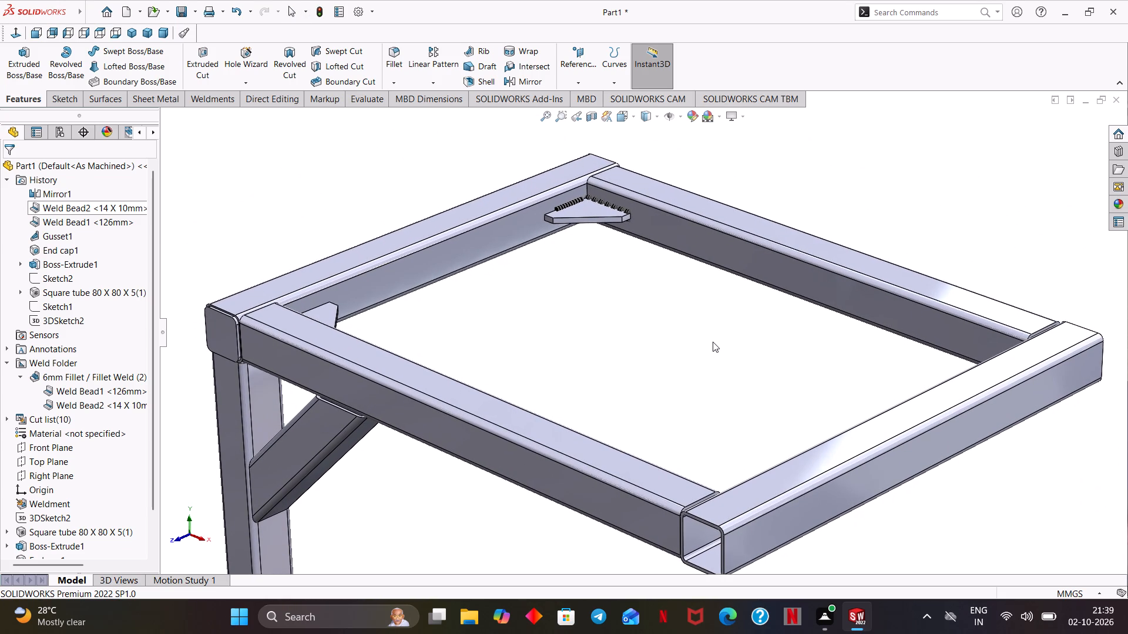
middle_click(620, 350)
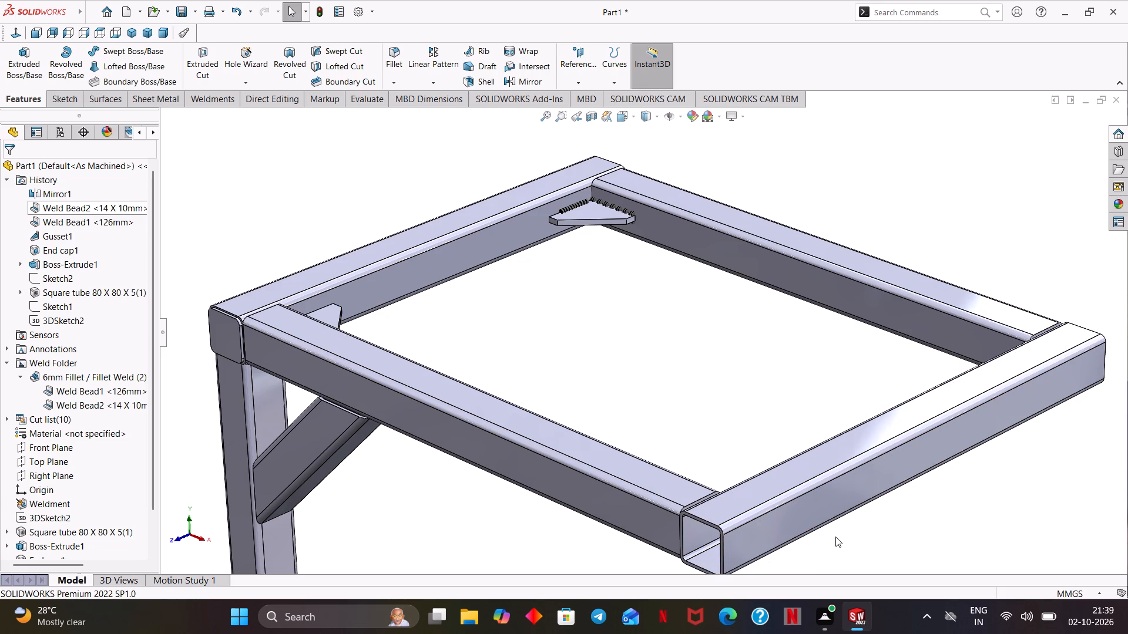
middle_click_drag(837, 536, 838, 527)
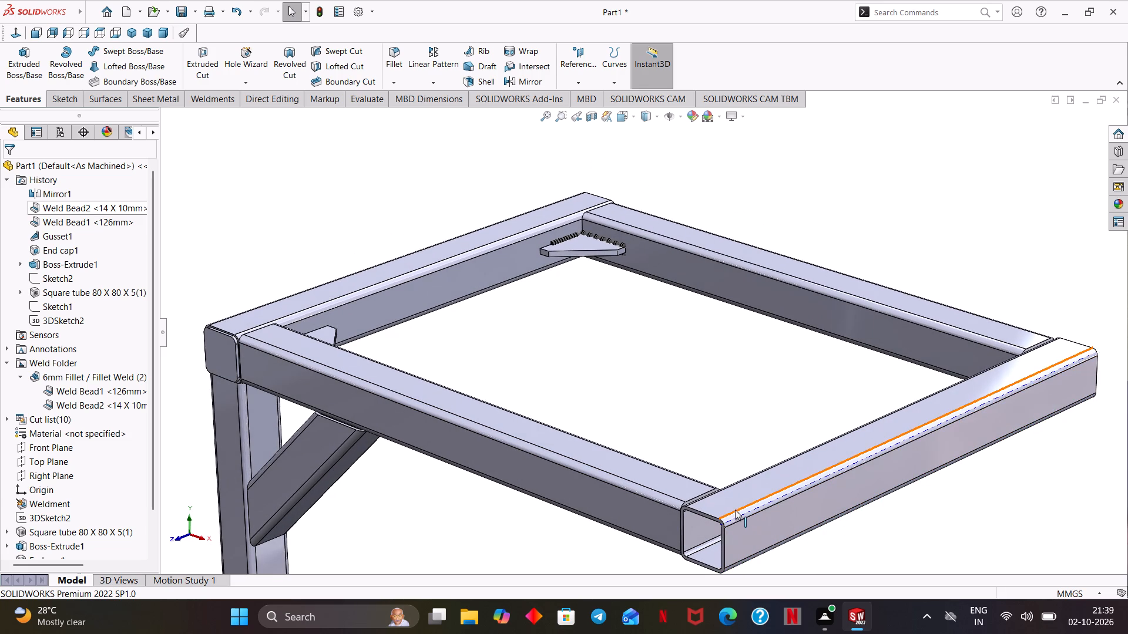
middle_click_drag(737, 456, 750, 414, "ctrl")
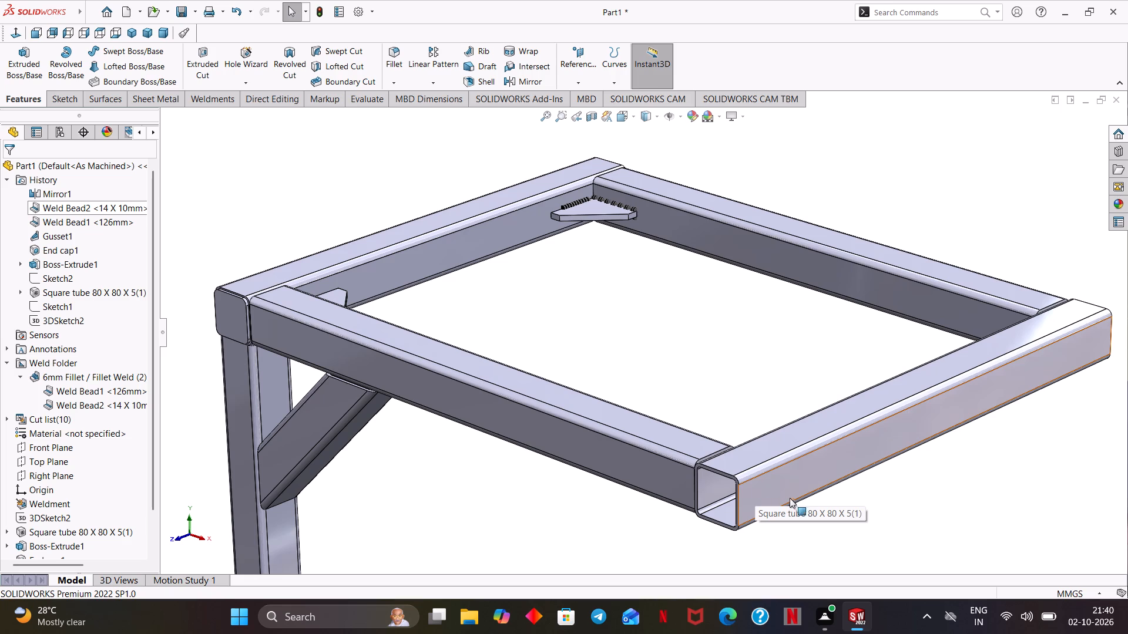
middle_click(607, 505)
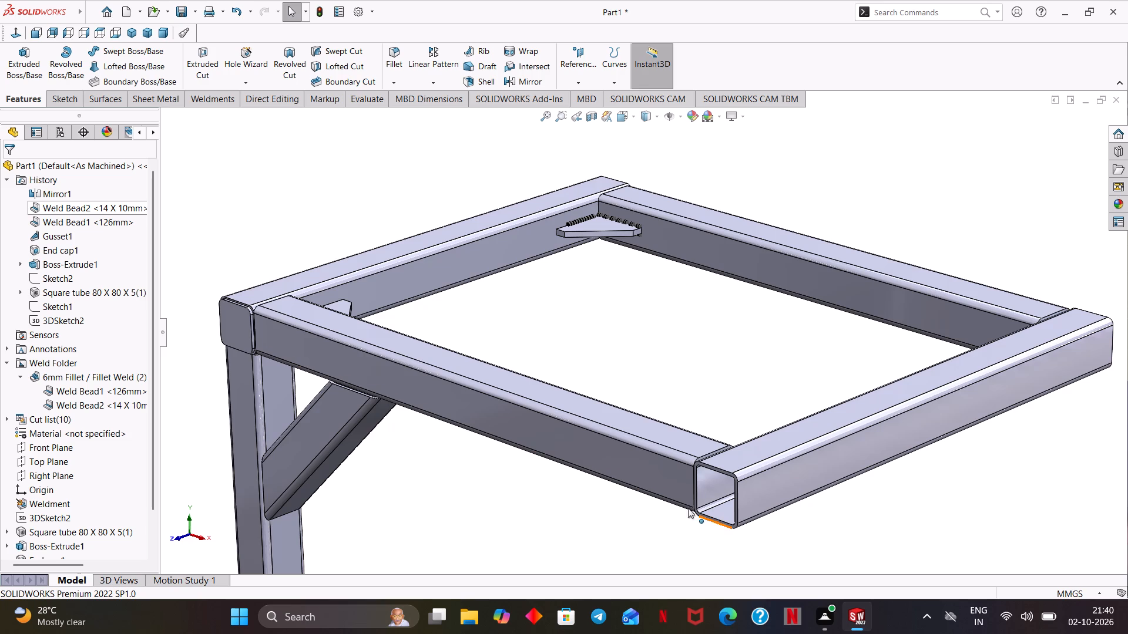
Start a weld bead at the mirrored gusset using smart weld selection between the side tube's inner face and the gusset's flat face.
middle_click_drag(735, 389, 696, 420)
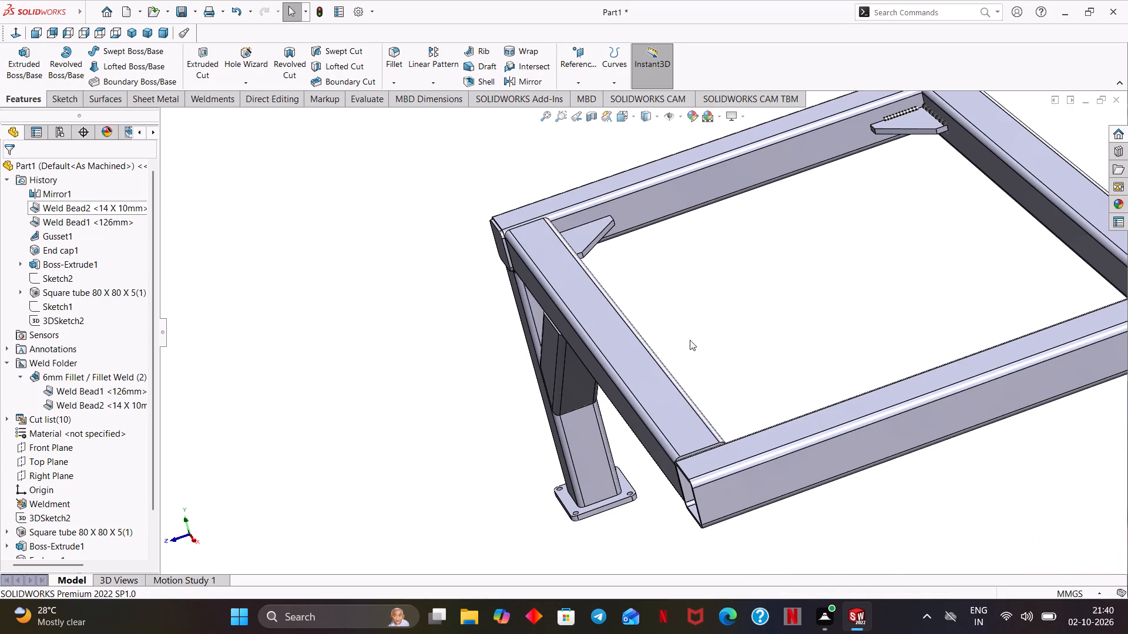
scroll(691, 332, "down", 1)
middle_click_drag(669, 140, 671, 255, "ctrl")
scroll(670, 257, "down", 3, "ctrl")
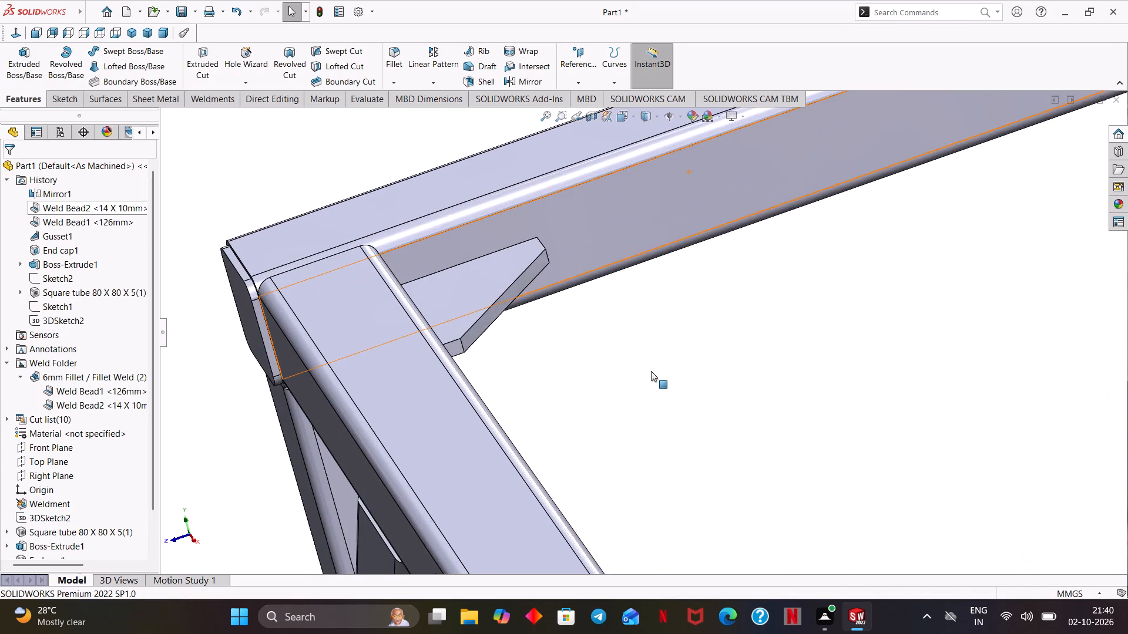
scroll(651, 371, "down", 1, "ctrl")
middle_click_drag(642, 375, 611, 439)
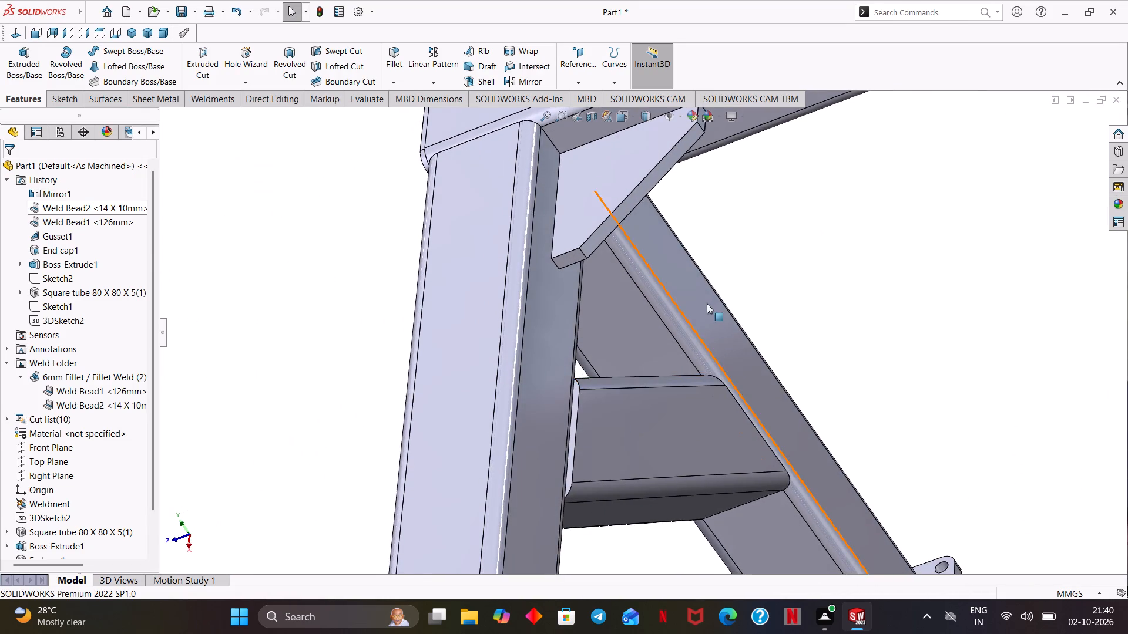
middle_click_drag(710, 299, 723, 271)
middle_click_drag(736, 257, 623, 352, "ctrl")
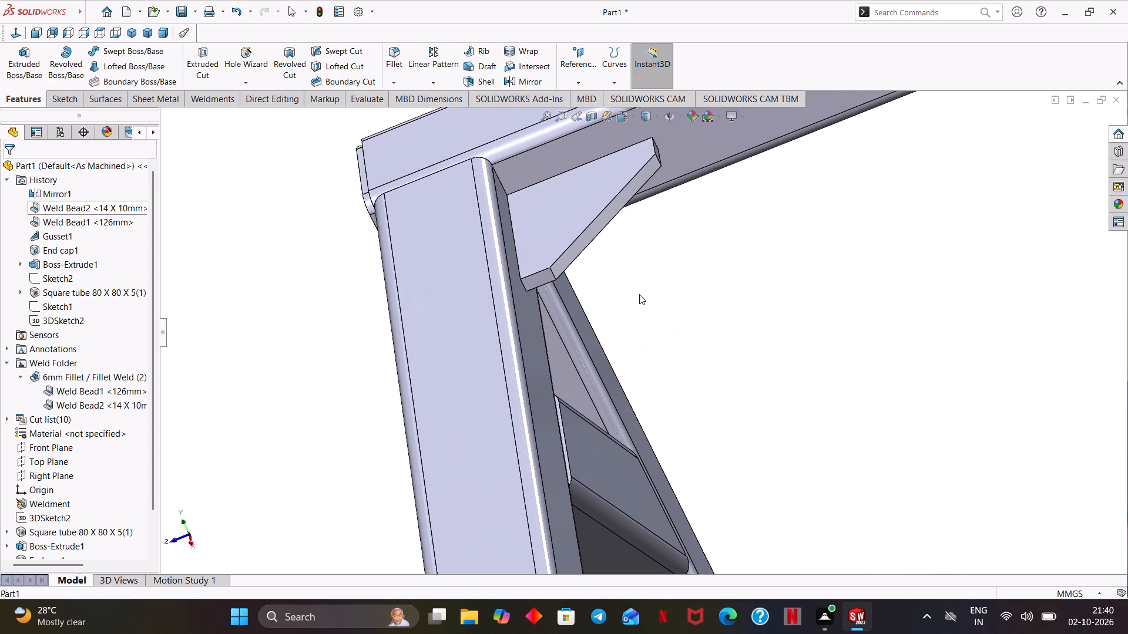
scroll(666, 291, "up", 1)
middle_click_drag(713, 286, 652, 318, "ctrl")
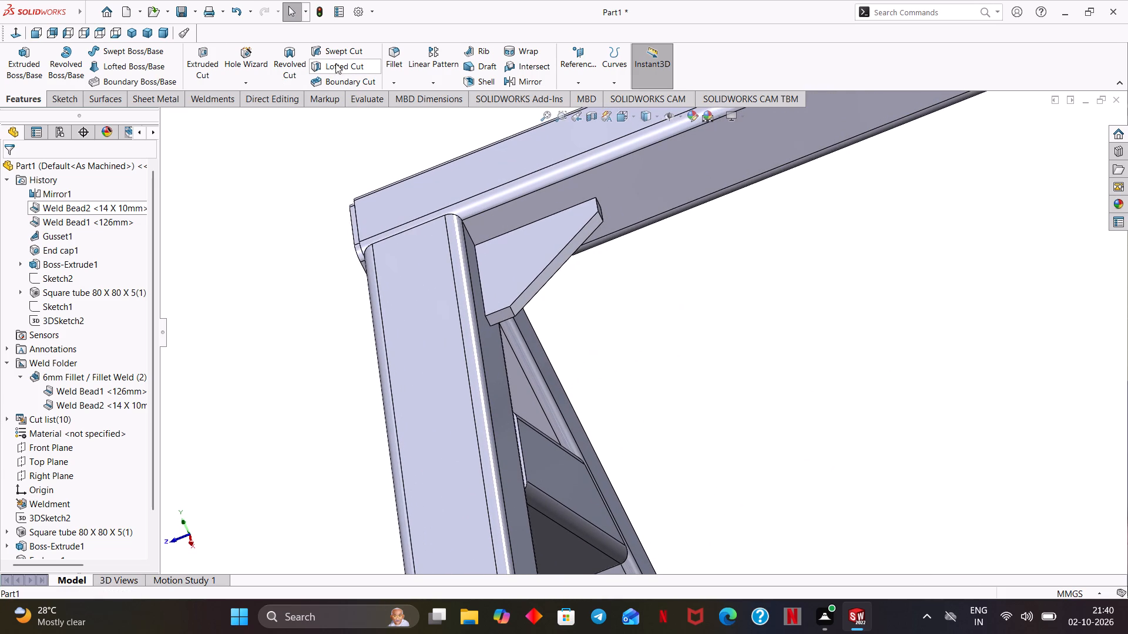
left_click(199, 101)
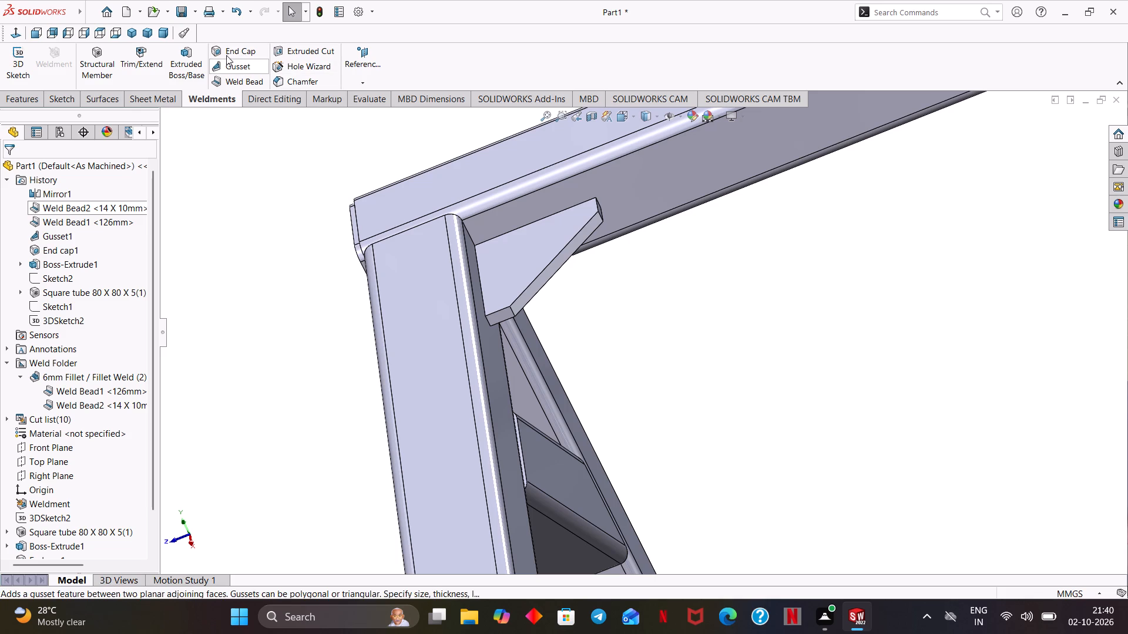
left_click(236, 80)
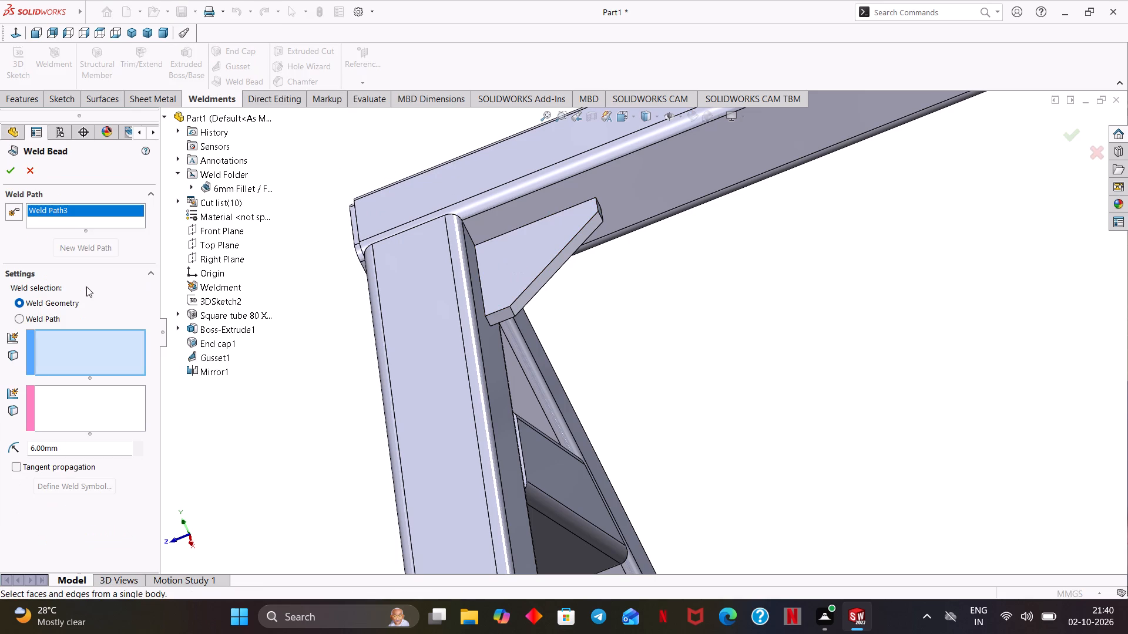
left_click(18, 212)
middle_click_drag(639, 342, 612, 341)
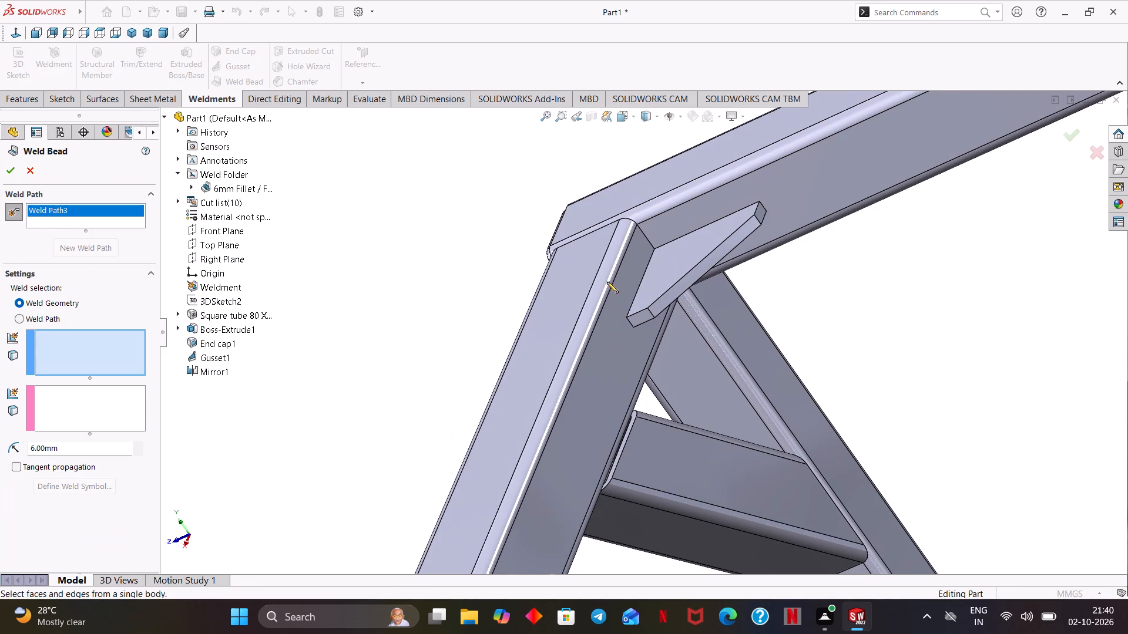
left_click_drag(629, 279, 663, 276)
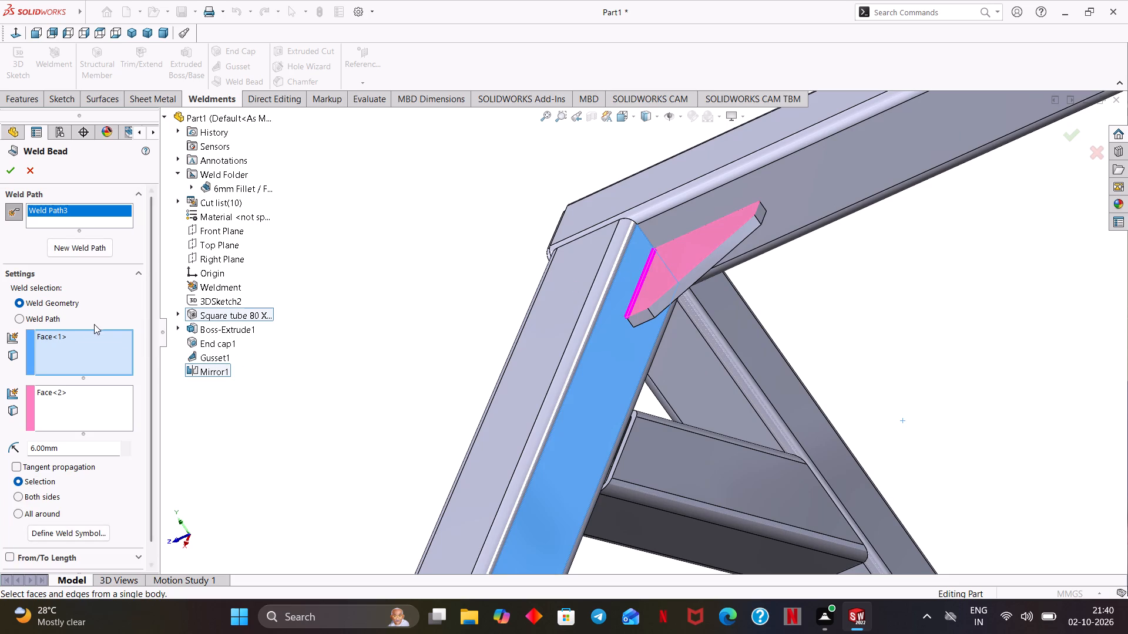
Apply the 6 mm weld bead to both sides of the mirrored gusset with tangent propagation enabled.
left_click_drag(156, 370, 155, 397)
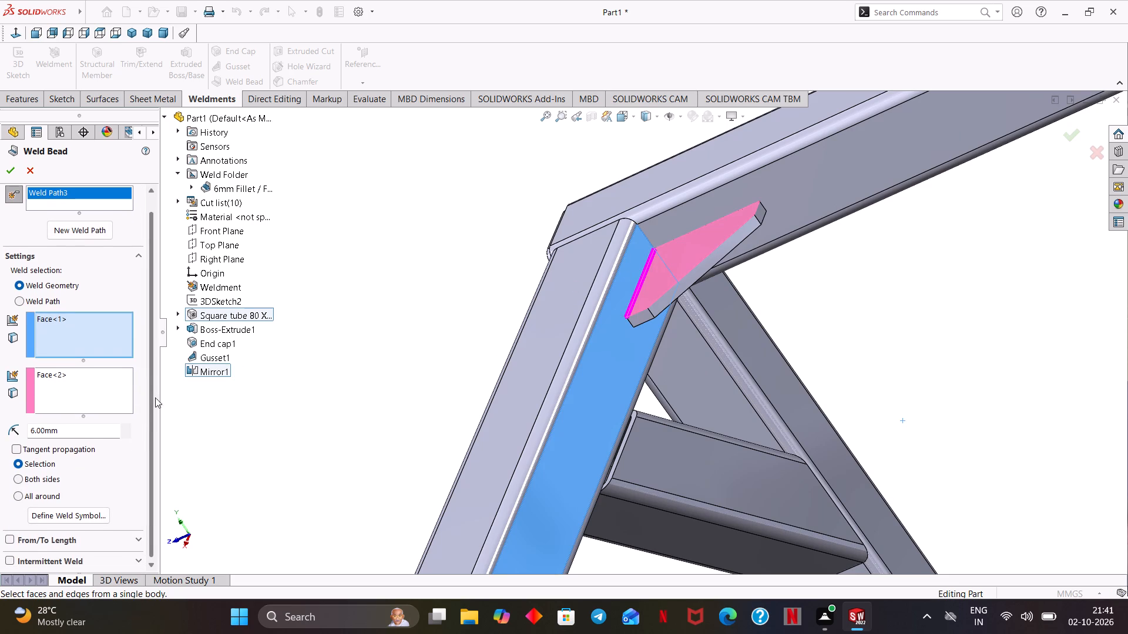
left_click_drag(155, 397, 140, 435)
left_click(49, 478)
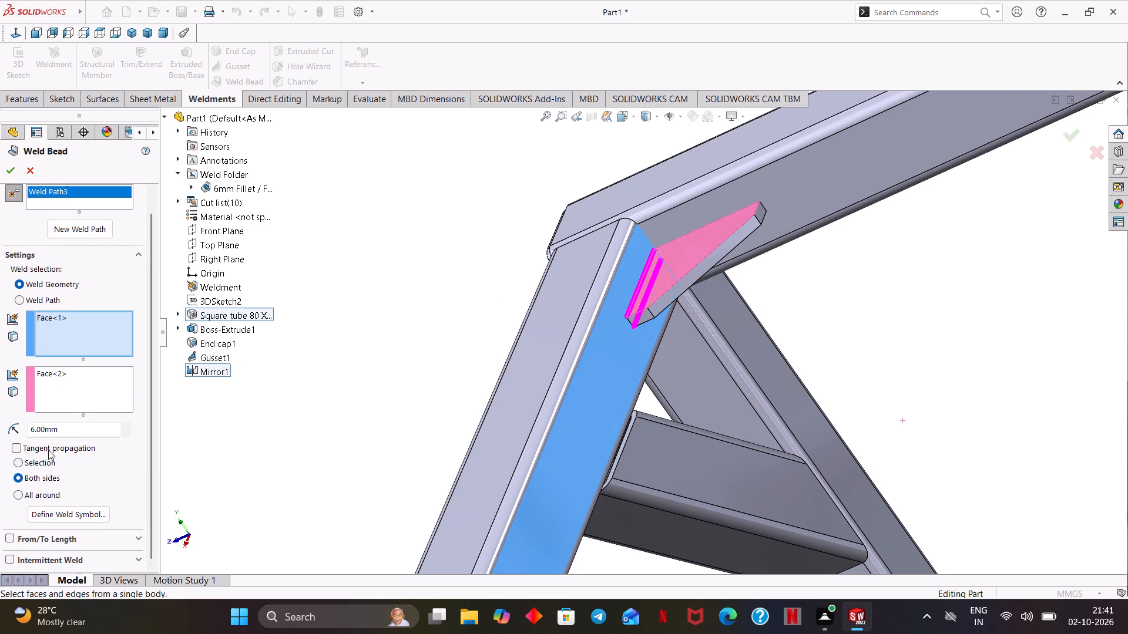
left_click(49, 443)
left_click_drag(152, 468, 145, 512)
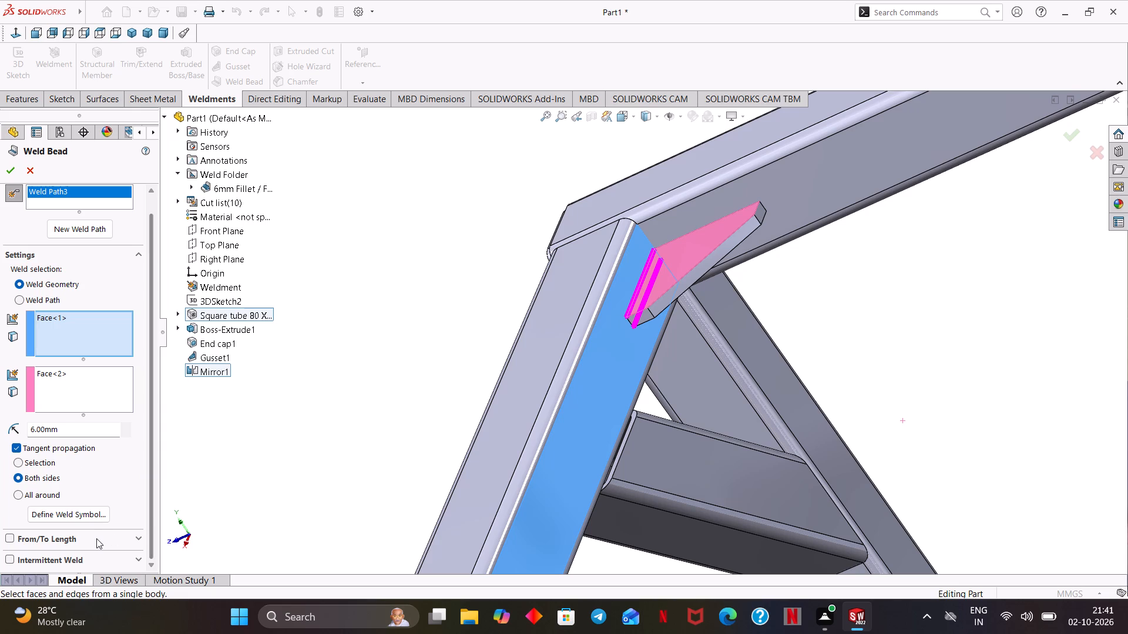
Limit the weld bead with From/To Length, using a 13 mm start point and 62 mm weld length, and accept it.
left_click(95, 539)
left_click_drag(152, 498, 155, 506)
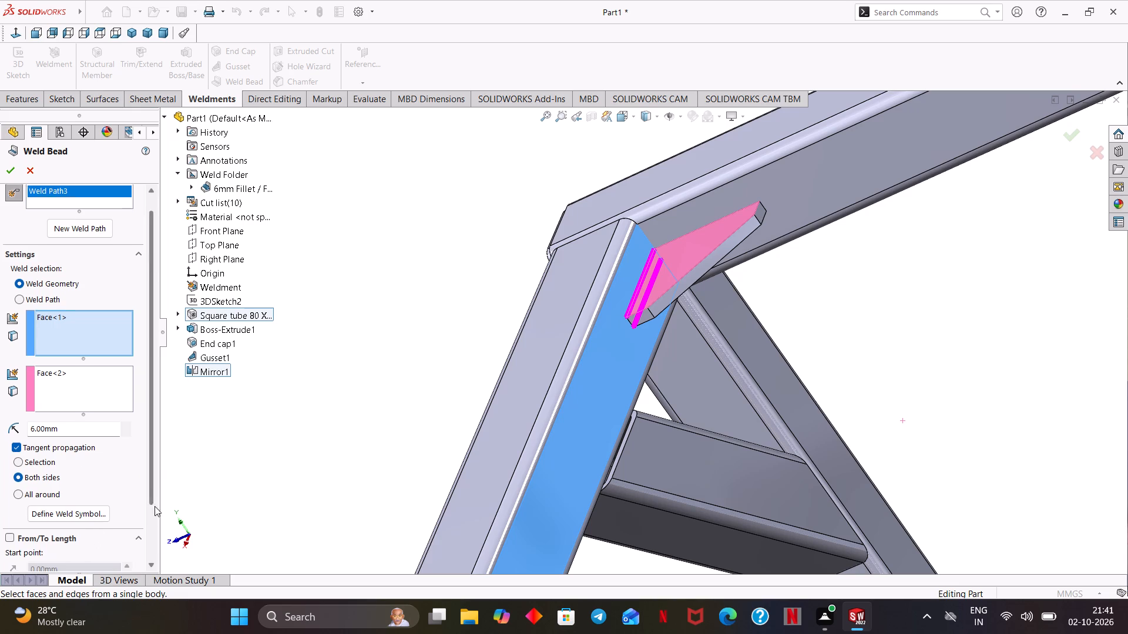
left_click_drag(155, 506, 142, 566)
left_click(128, 496)
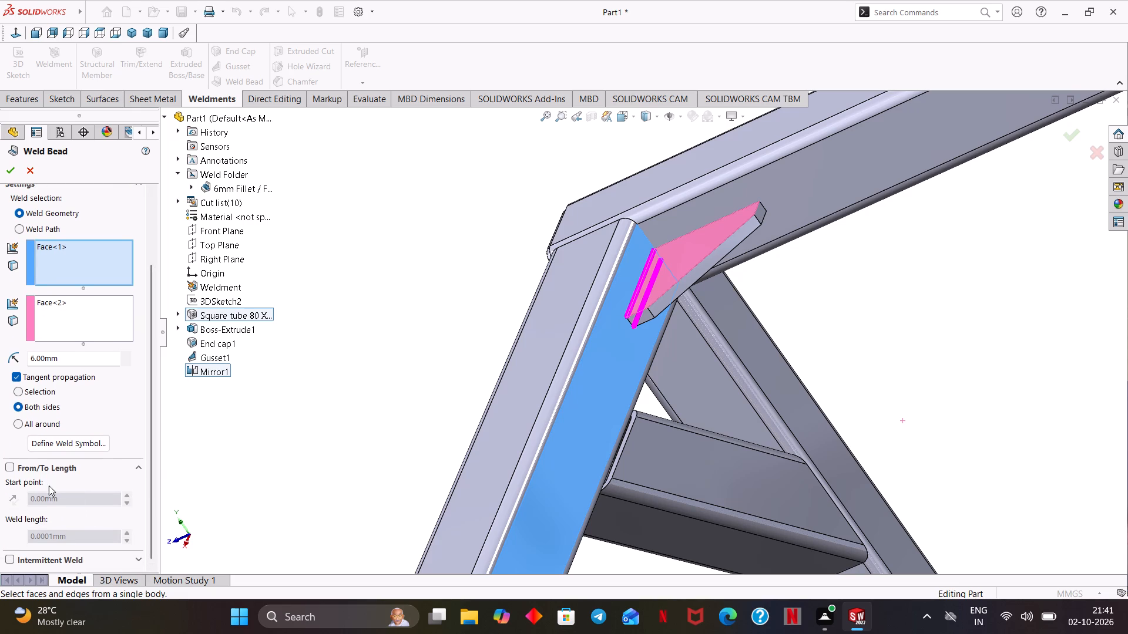
left_click(16, 464)
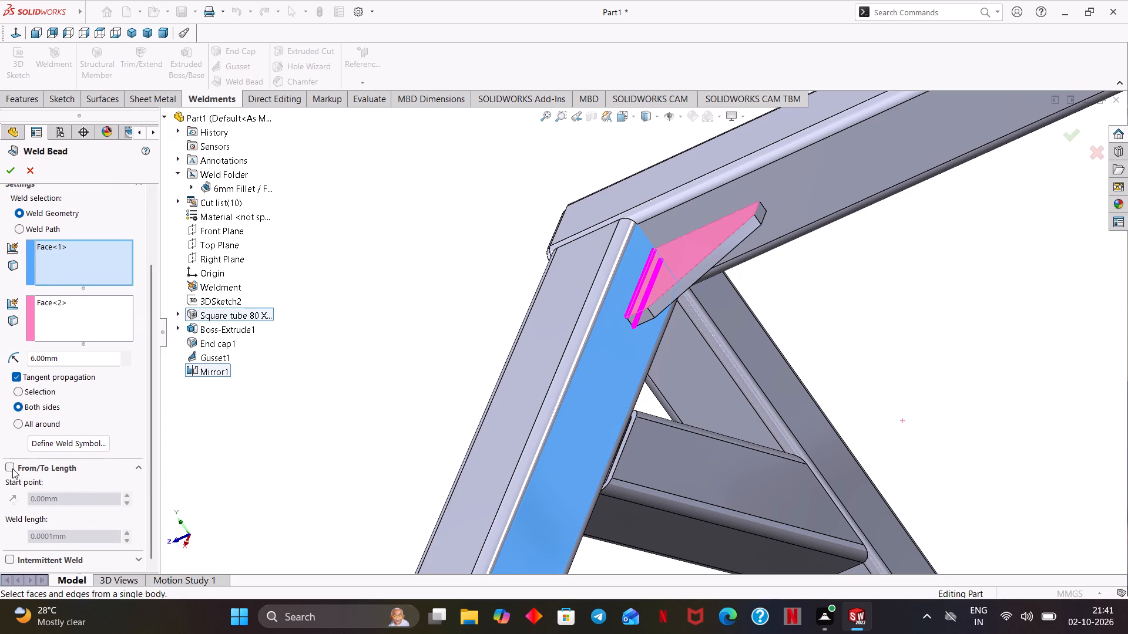
left_click(12, 468)
double_click(73, 500)
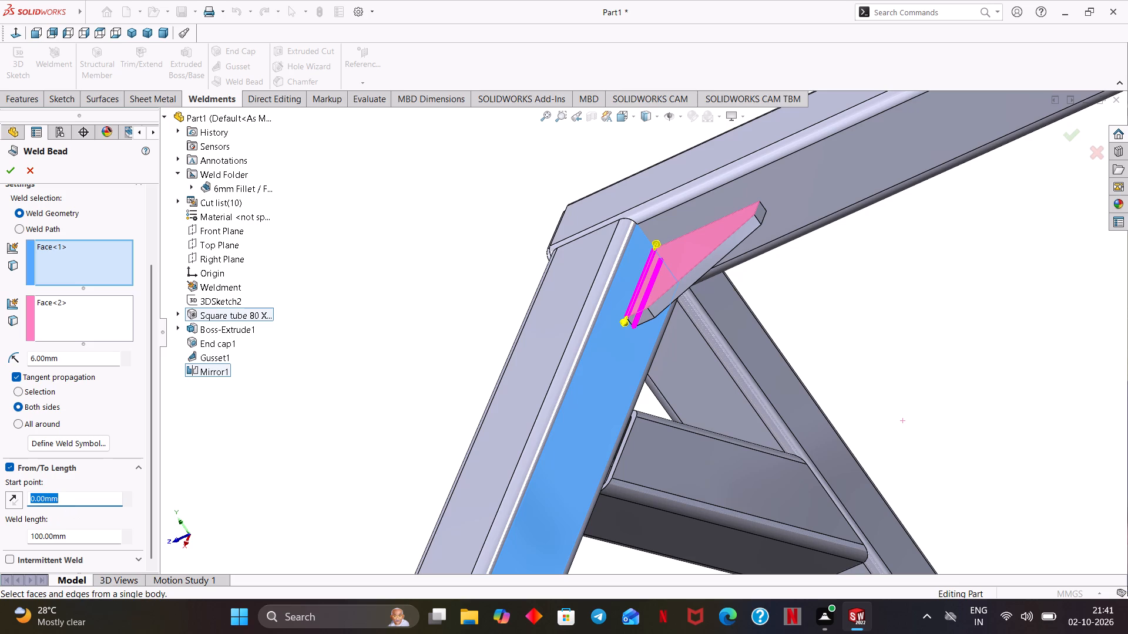
type("13")
key("Return")
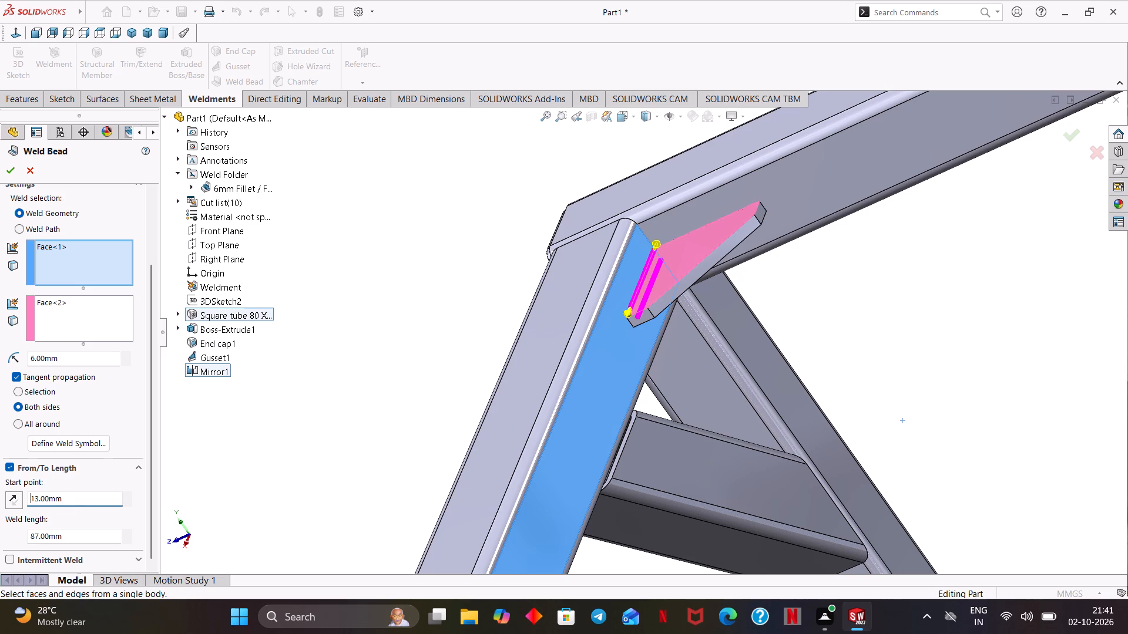
left_click_drag(62, 538, 8, 540)
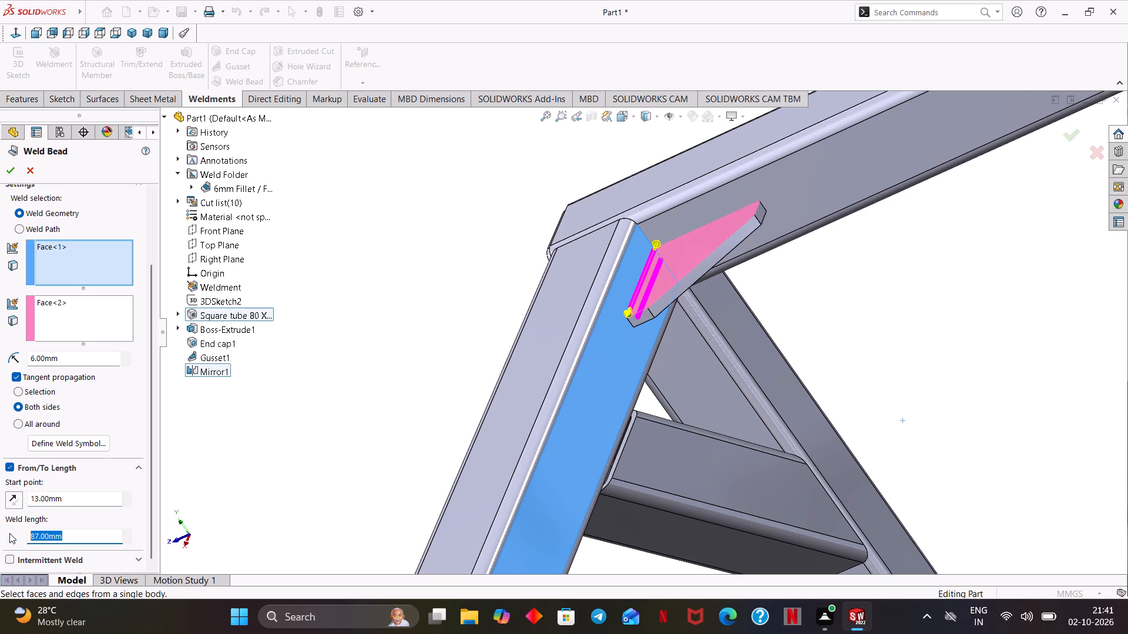
type("62")
key("Return")
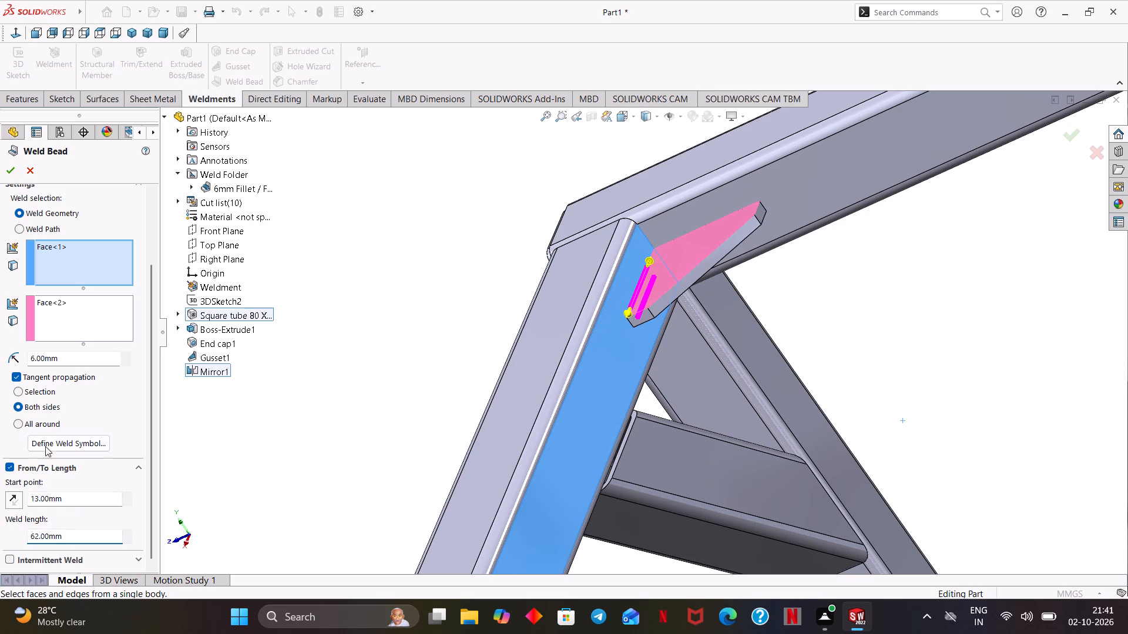
left_click(5, 167)
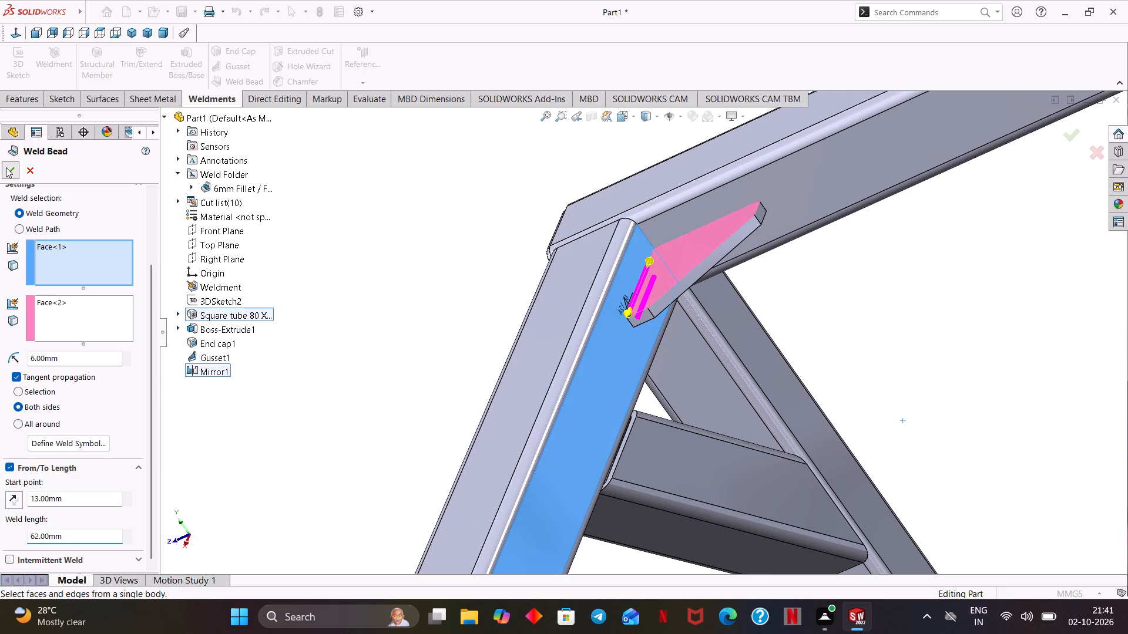
left_click(366, 313)
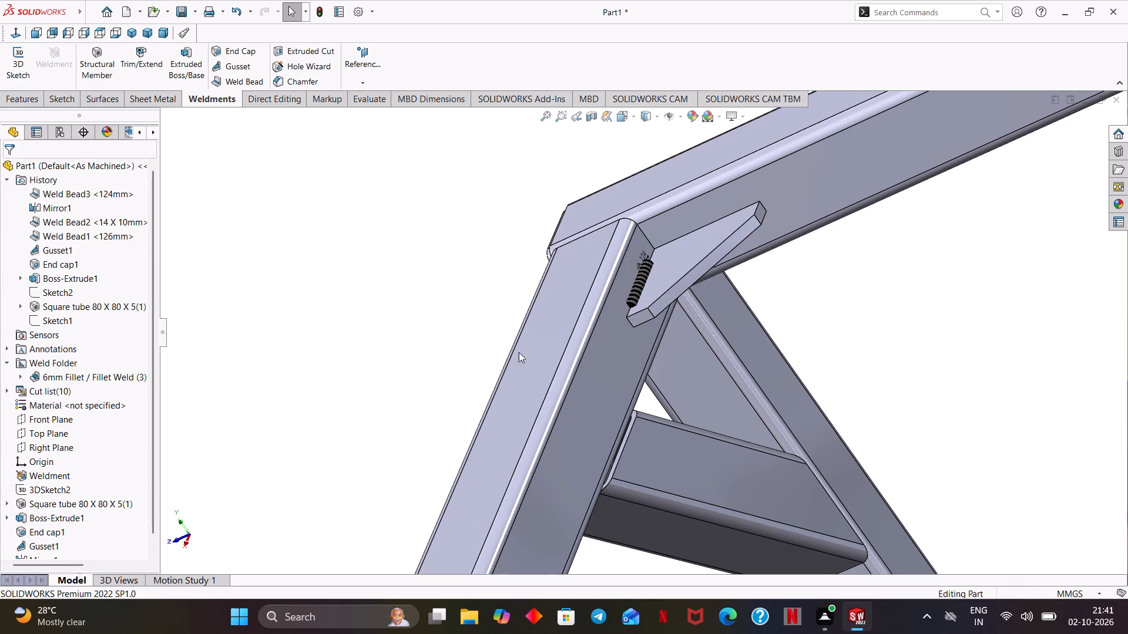
Examine the weld bead on the mirrored gusset and the surrounding frame corner, and look through the hide/show display options.
scroll(931, 334, "up", 3)
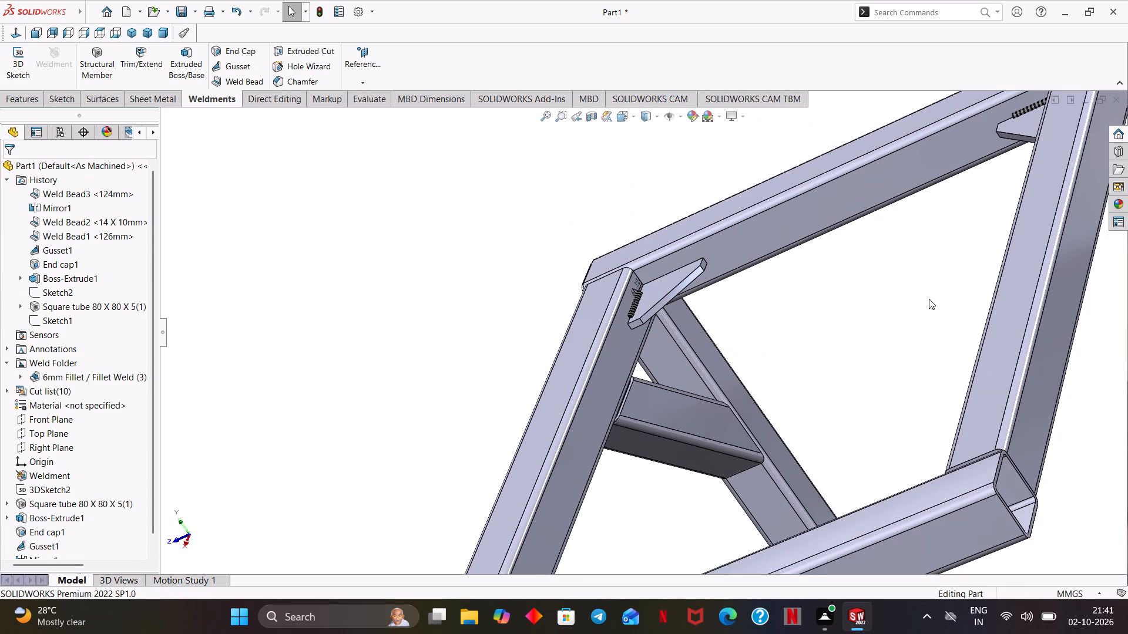
middle_click_drag(929, 299, 920, 298)
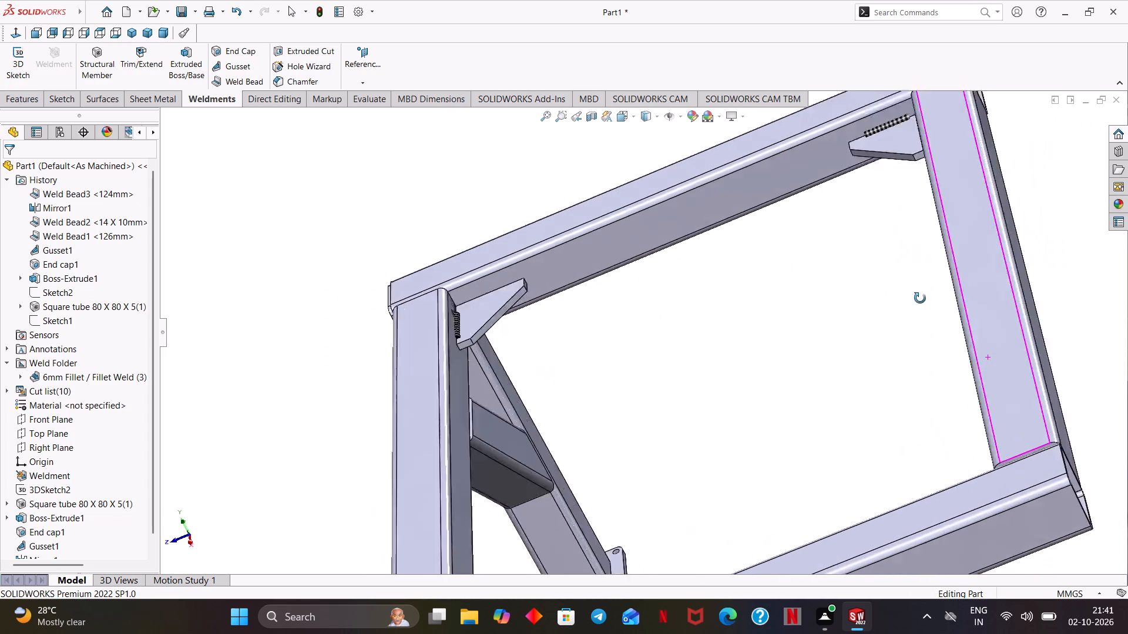
middle_click_drag(920, 298, 909, 309)
scroll(844, 307, "down", 1)
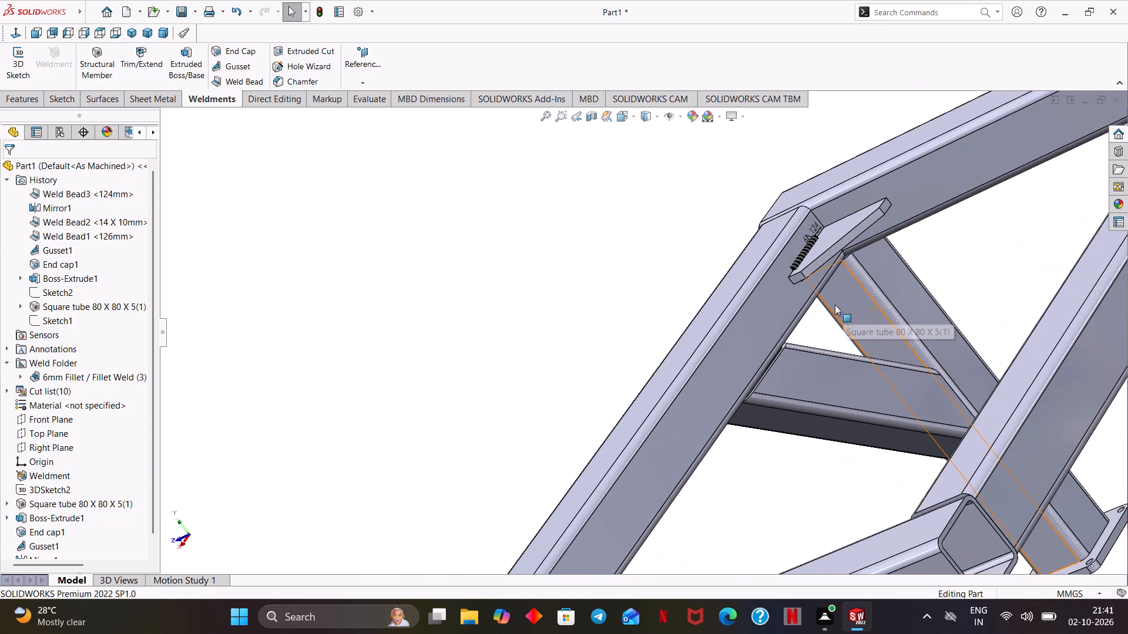
scroll(834, 304, "down", 2)
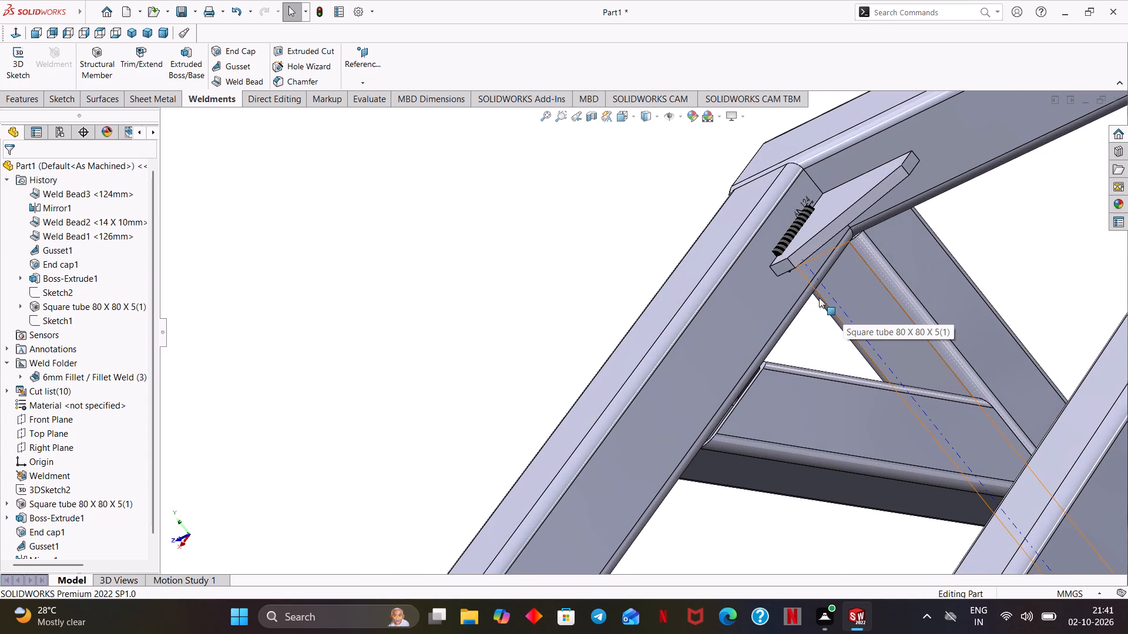
middle_click_drag(589, 262, 603, 256)
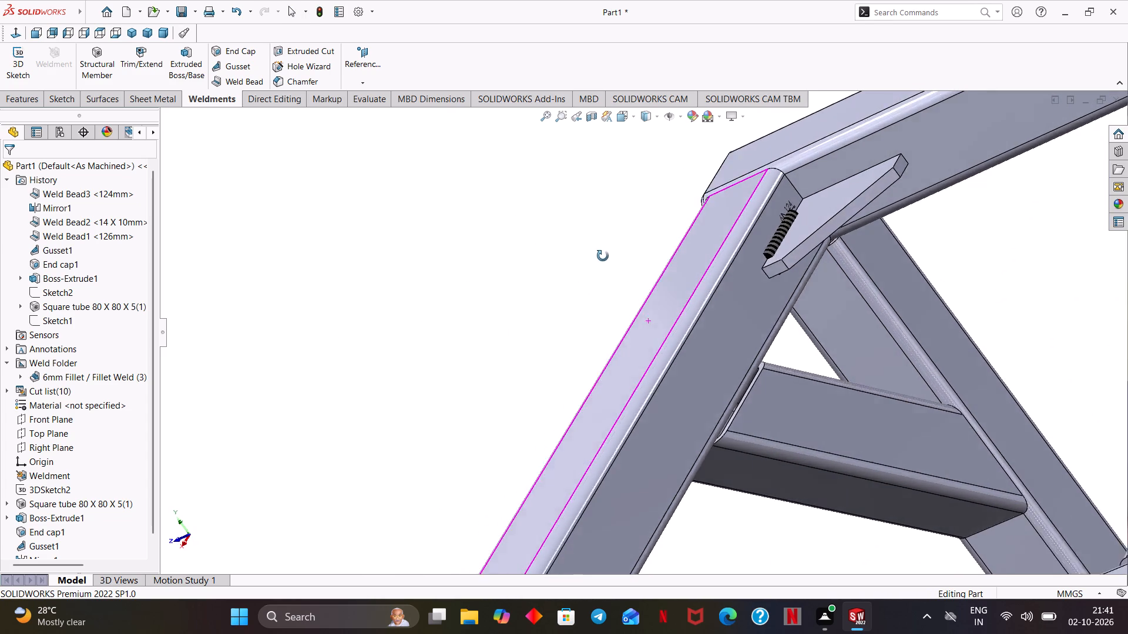
middle_click_drag(603, 256, 620, 258)
middle_click_drag(593, 280, 367, 330, "ctrl")
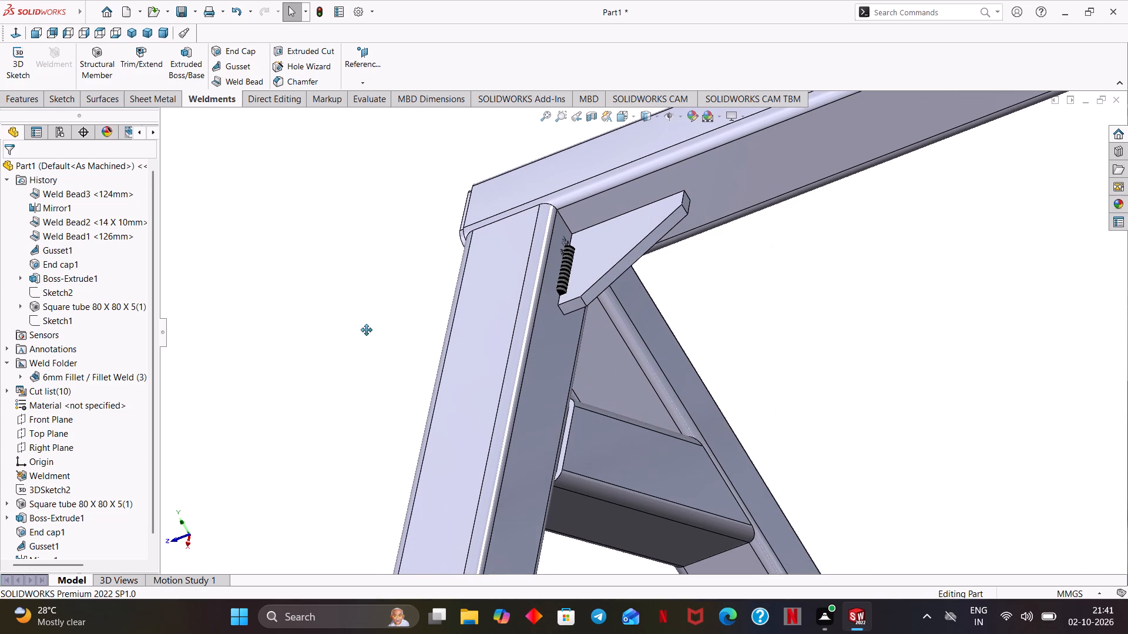
middle_click_drag(367, 330, 362, 333, "ctrl")
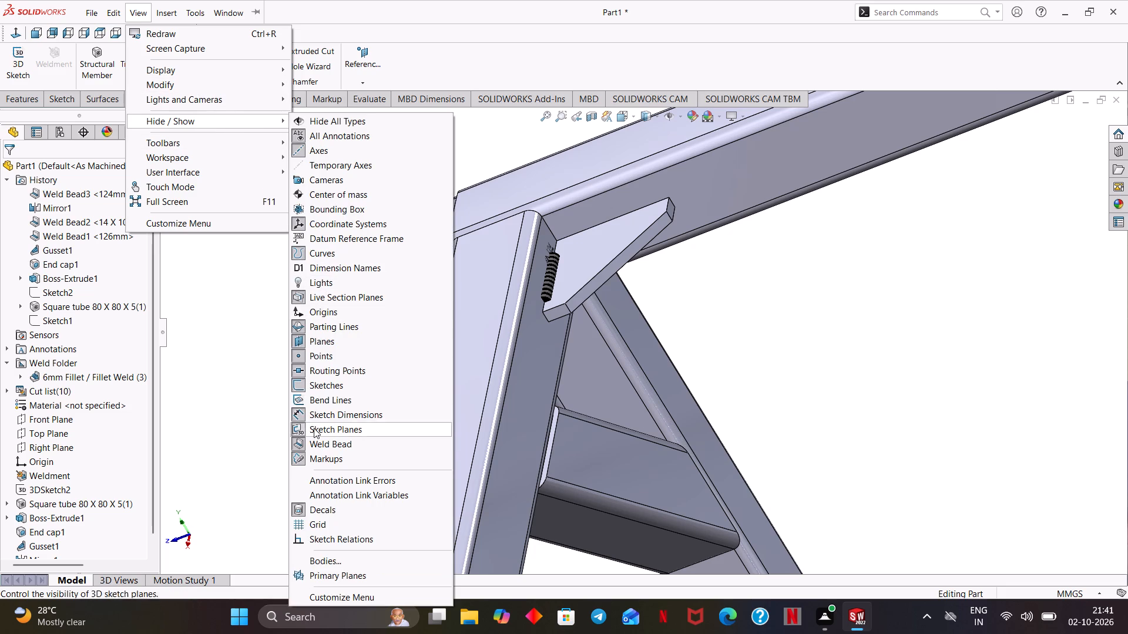
left_click(208, 386)
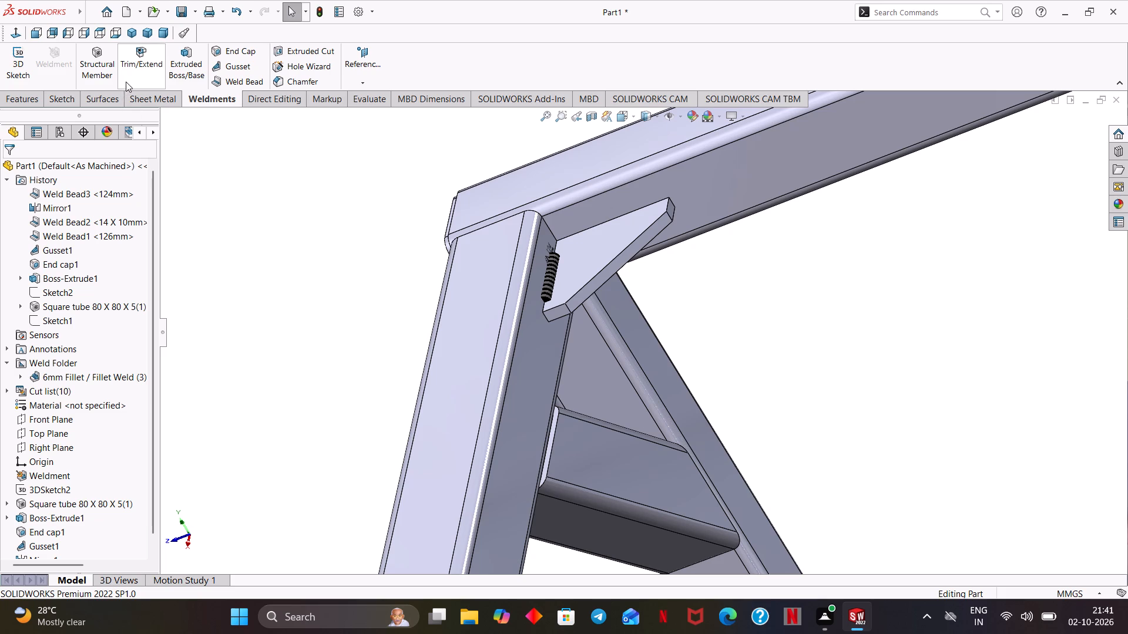
Start a 6 mm weld bead between the end-capped tube's inner face and the mirrored gusset's flat face, on both sides with tangent propagation.
left_click(224, 77)
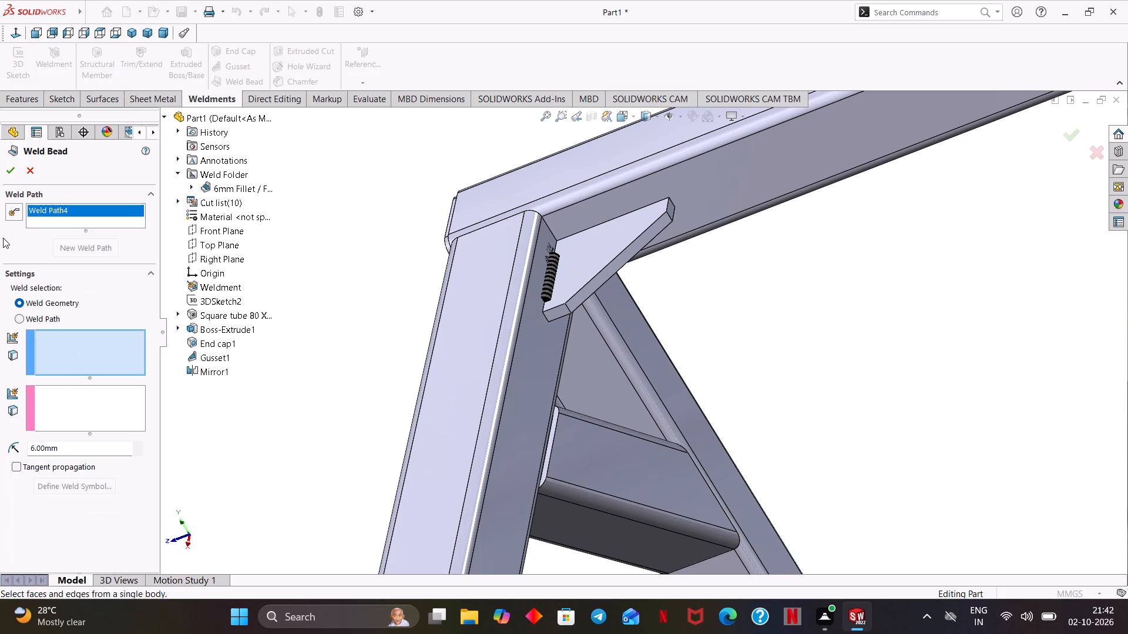
left_click(11, 211)
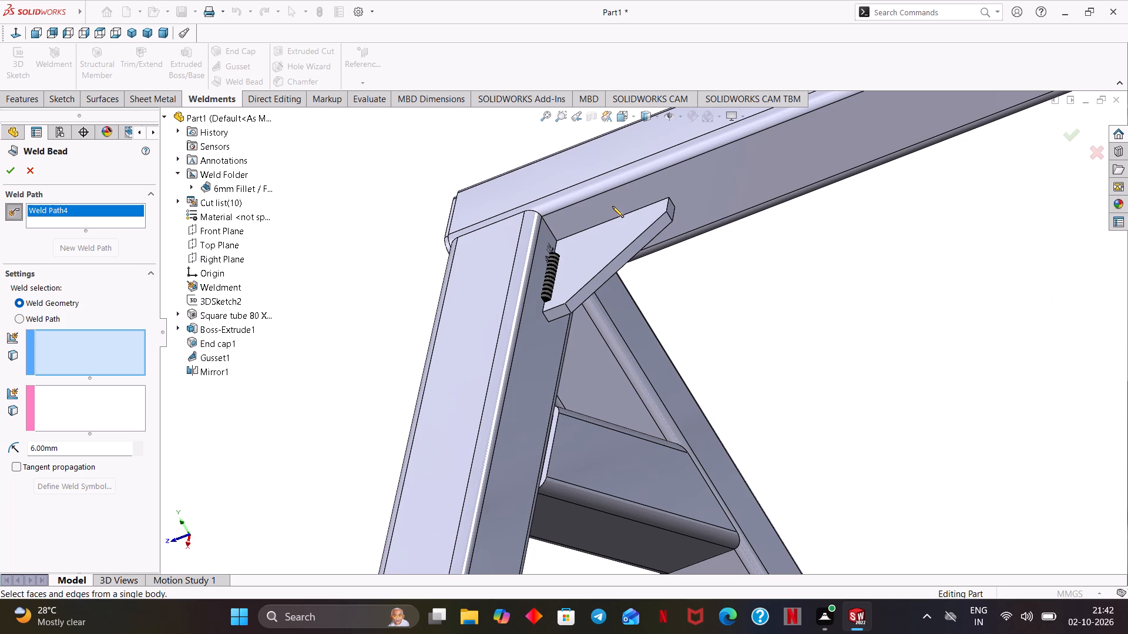
left_click_drag(612, 205, 609, 231)
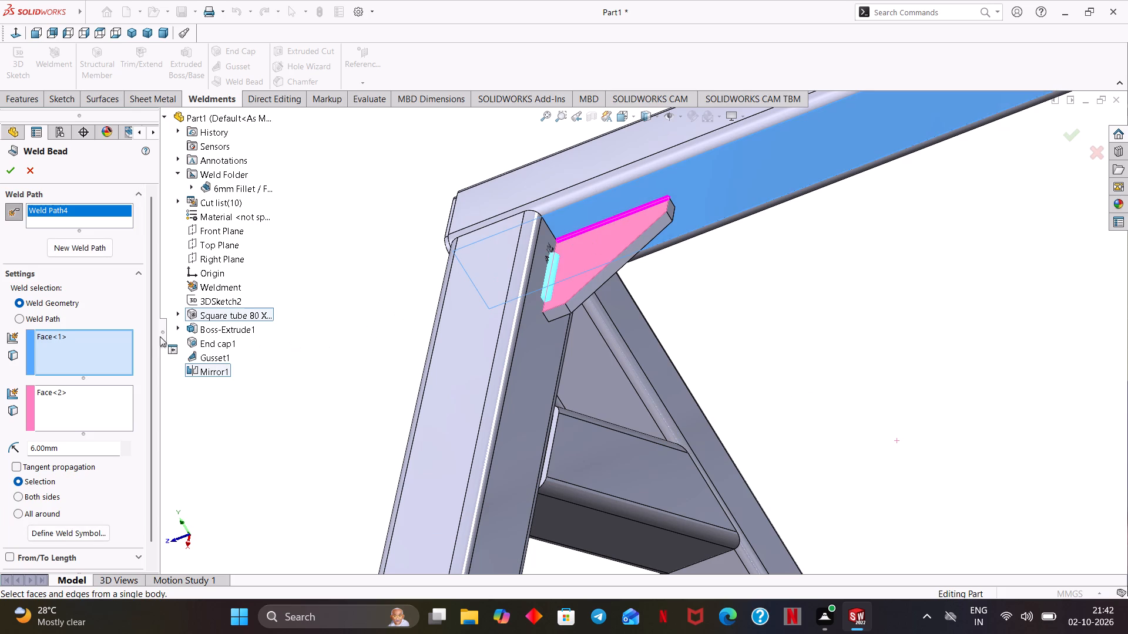
left_click_drag(152, 336, 143, 423)
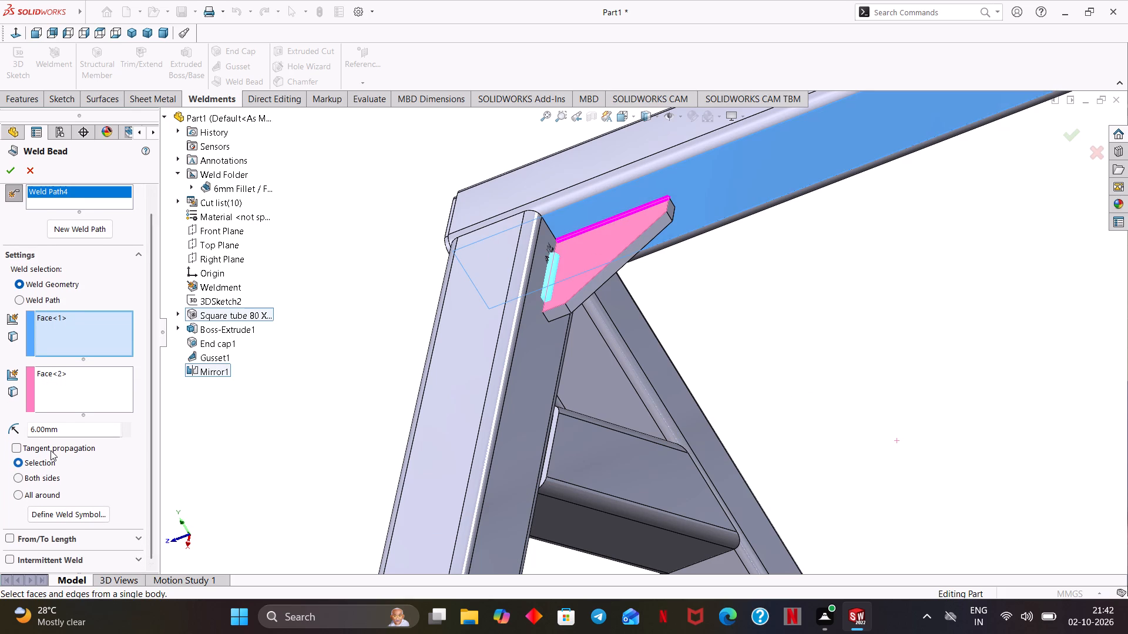
left_click(52, 448)
left_click(45, 476)
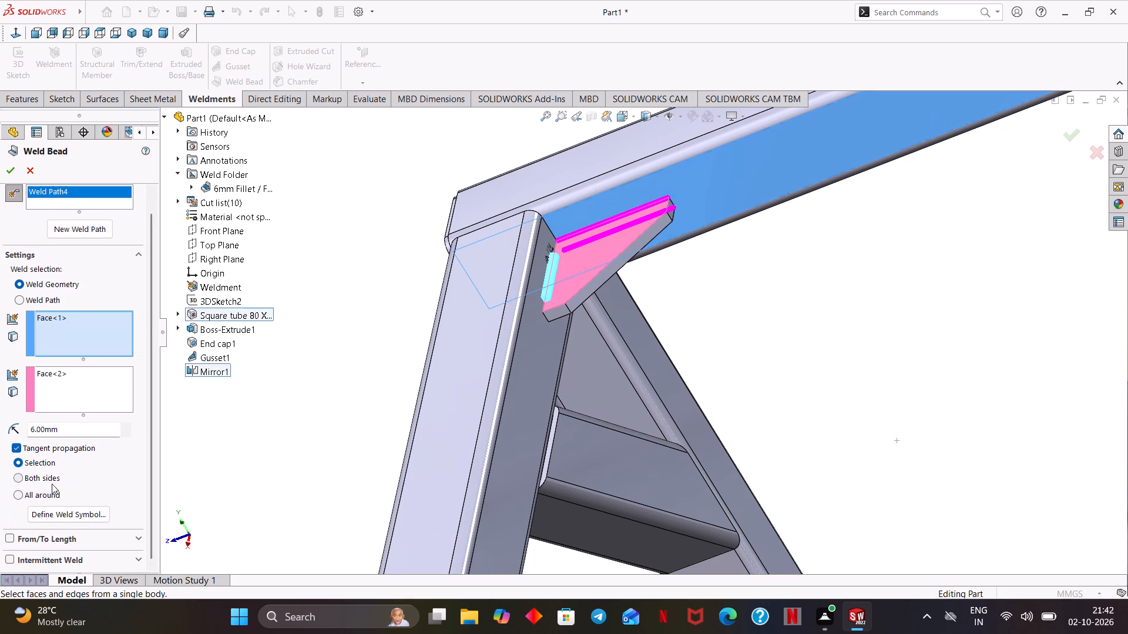
Make the bead an intermittent weld defined by gap and weld length, with a 10 mm weld length, and accept it.
left_click(78, 561)
scroll(73, 550, "down", 1)
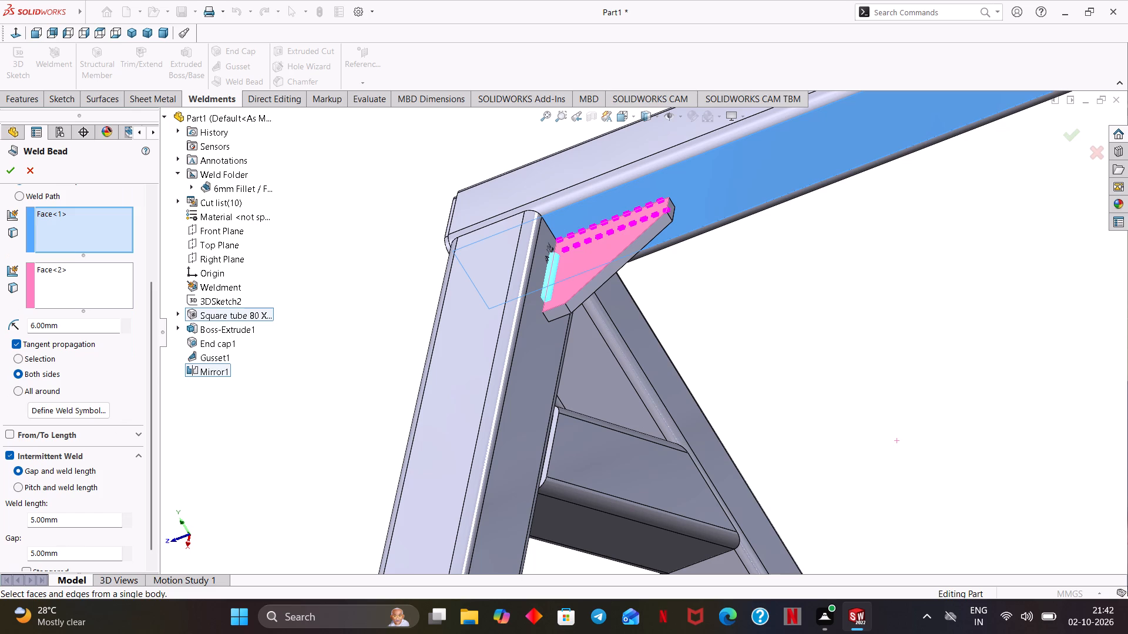
scroll(63, 511, "down", 2)
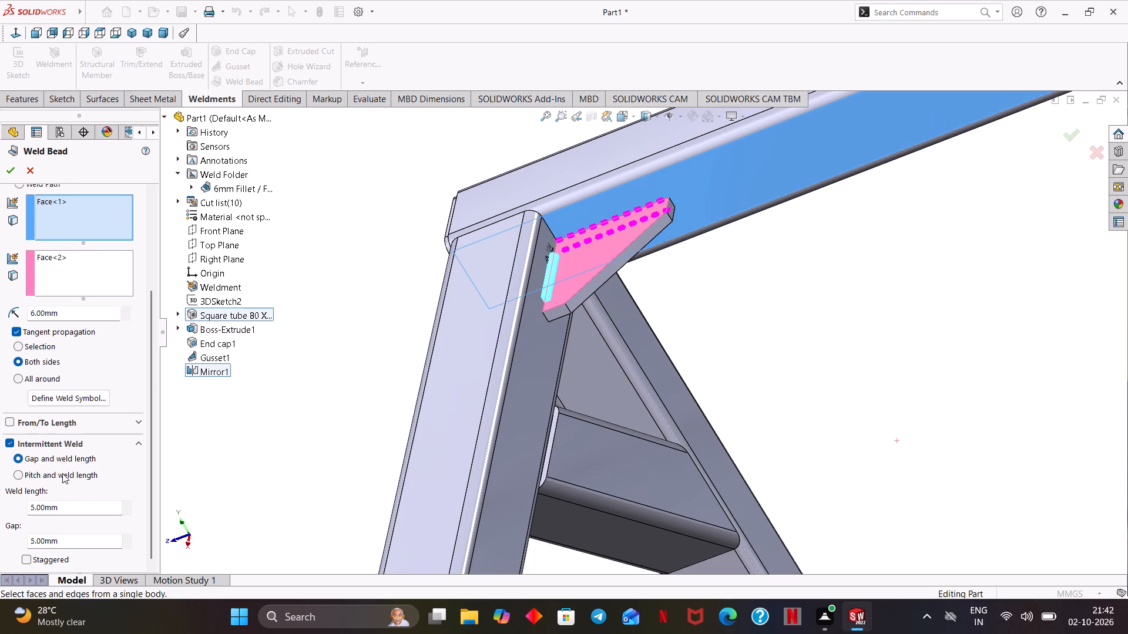
left_click_drag(62, 501, 22, 513)
left_click_drag(63, 504, 0, 516)
key("0")
key("BackSpace")
type("10")
key("Return")
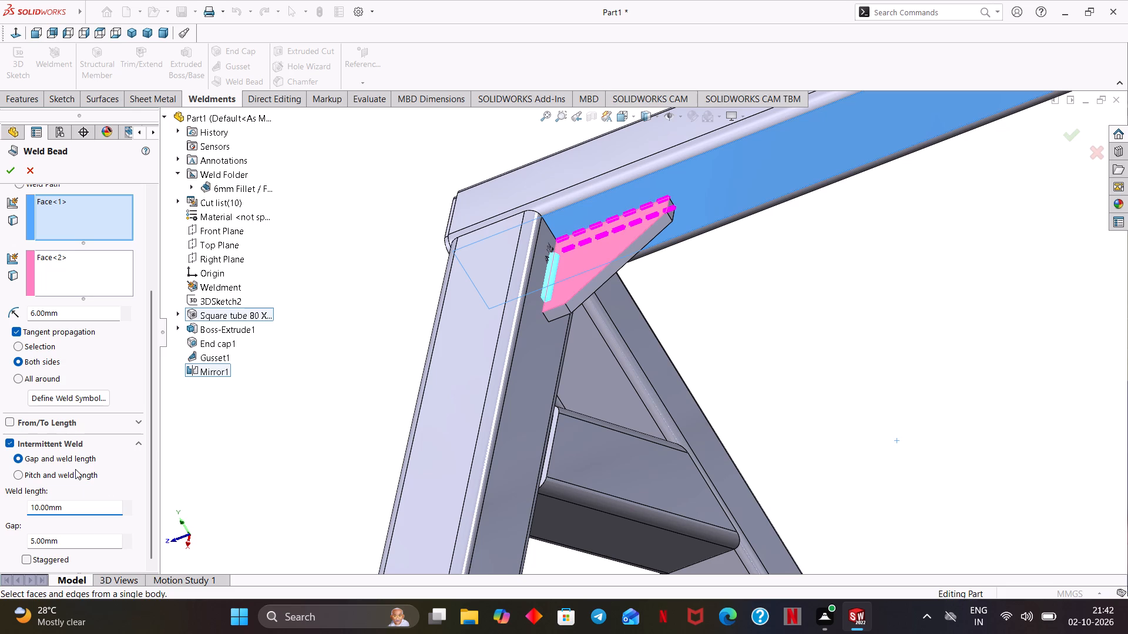
left_click(14, 173)
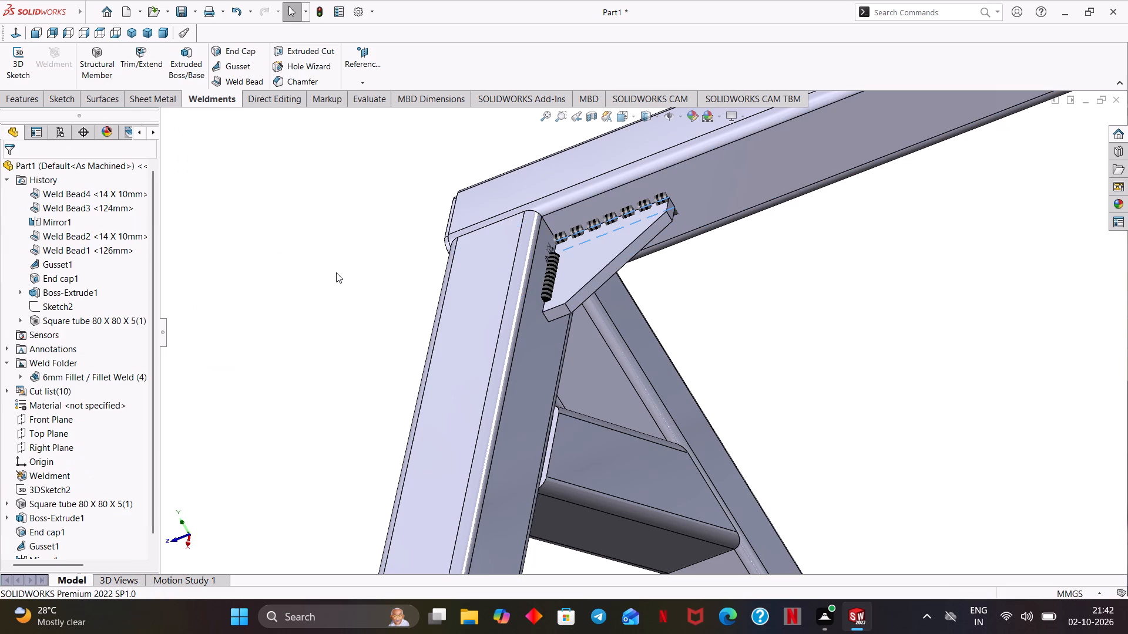
Examine the weld beads on the mirrored gusset and the surrounding frame from several angles, including the isometric view.
left_click(336, 272)
middle_click_drag(643, 301, 632, 256)
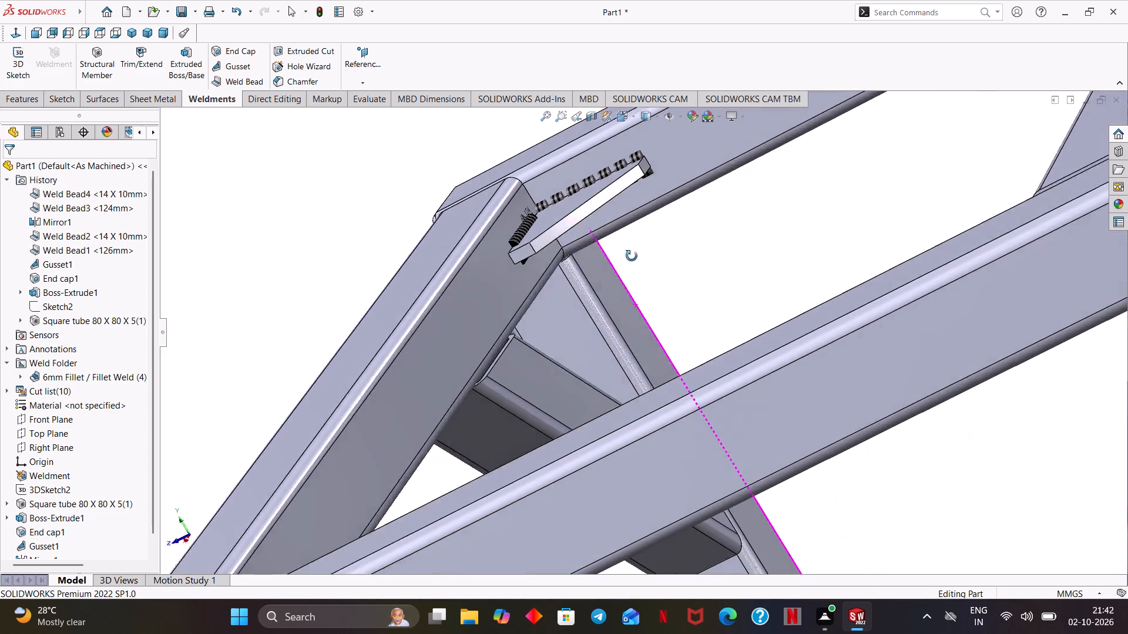
middle_click_drag(632, 256, 659, 262)
scroll(659, 263, "up", 3)
scroll(679, 311, "up", 2)
middle_click_drag(803, 336, 709, 334, "ctrl")
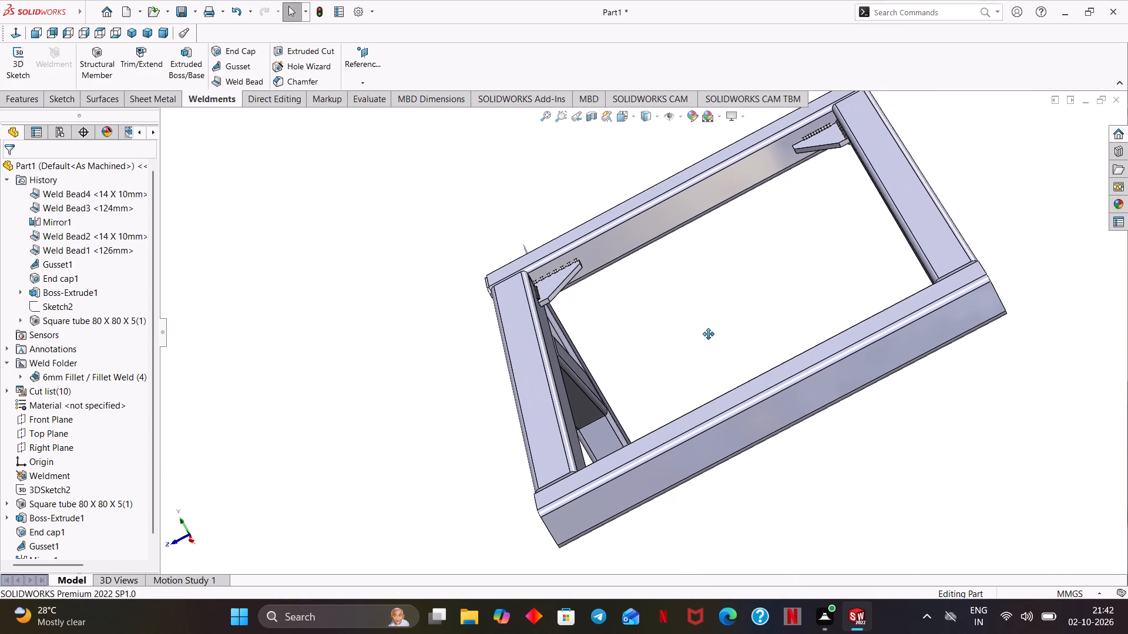
middle_click_drag(709, 334, 707, 336, "ctrl")
middle_click_drag(679, 358, 728, 340)
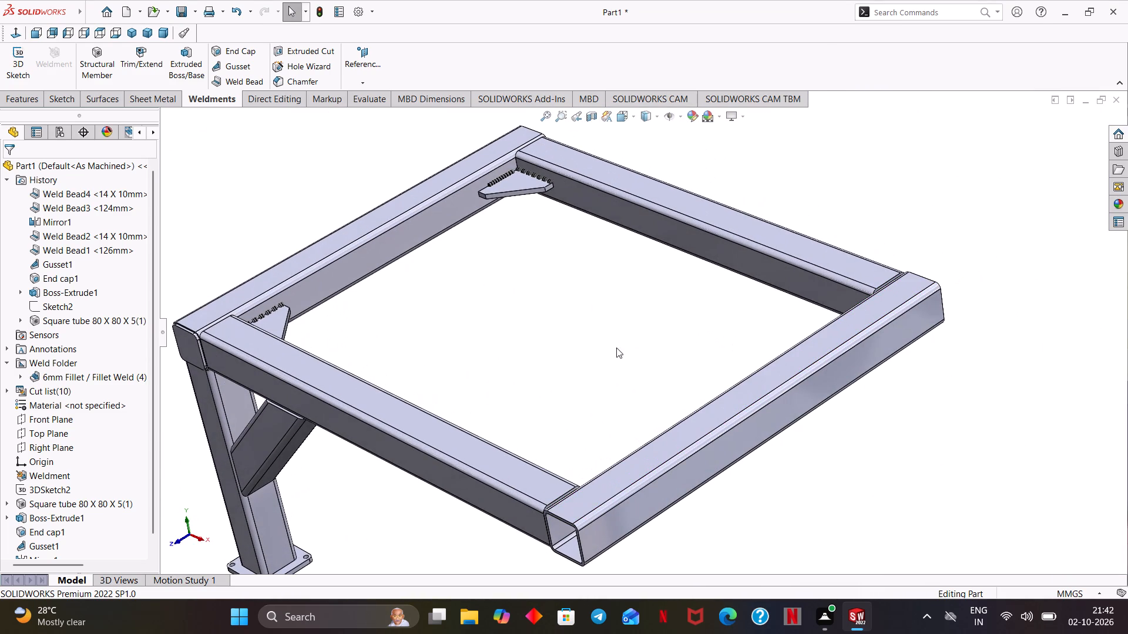
key("ctrl+7")
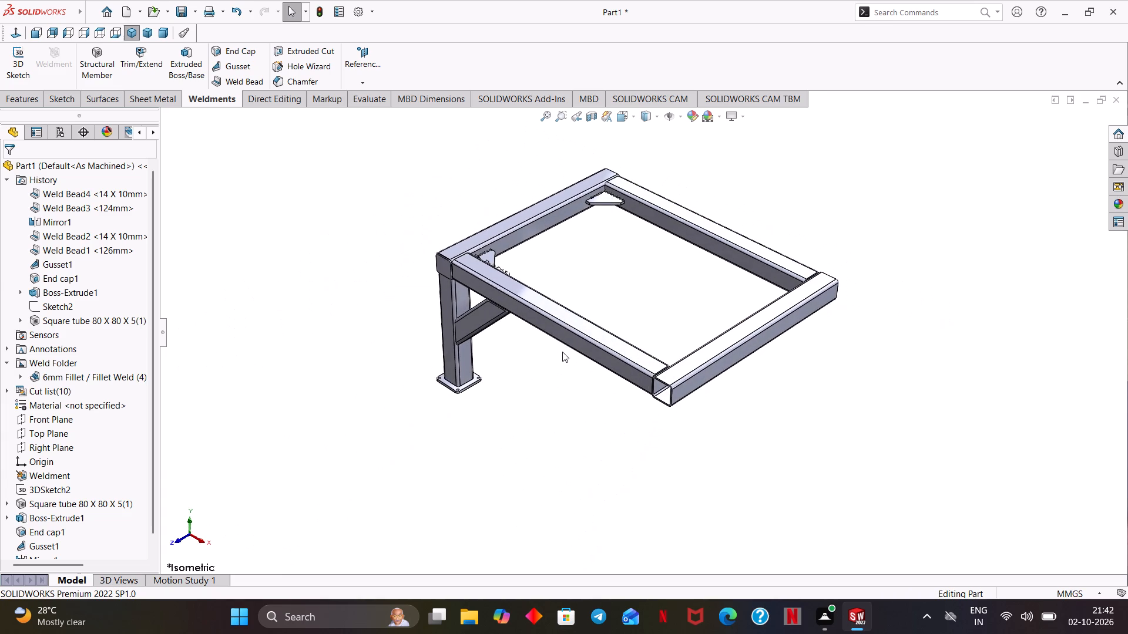
scroll(527, 338, "down", 1)
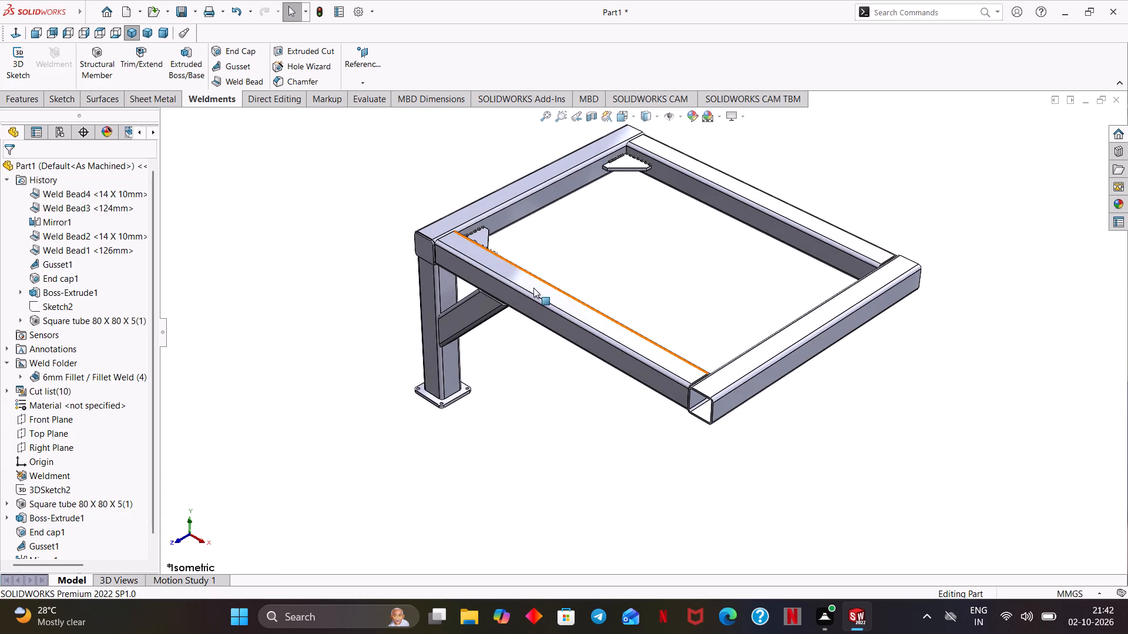
middle_click_drag(570, 228, 500, 322)
scroll(496, 281, "down", 3)
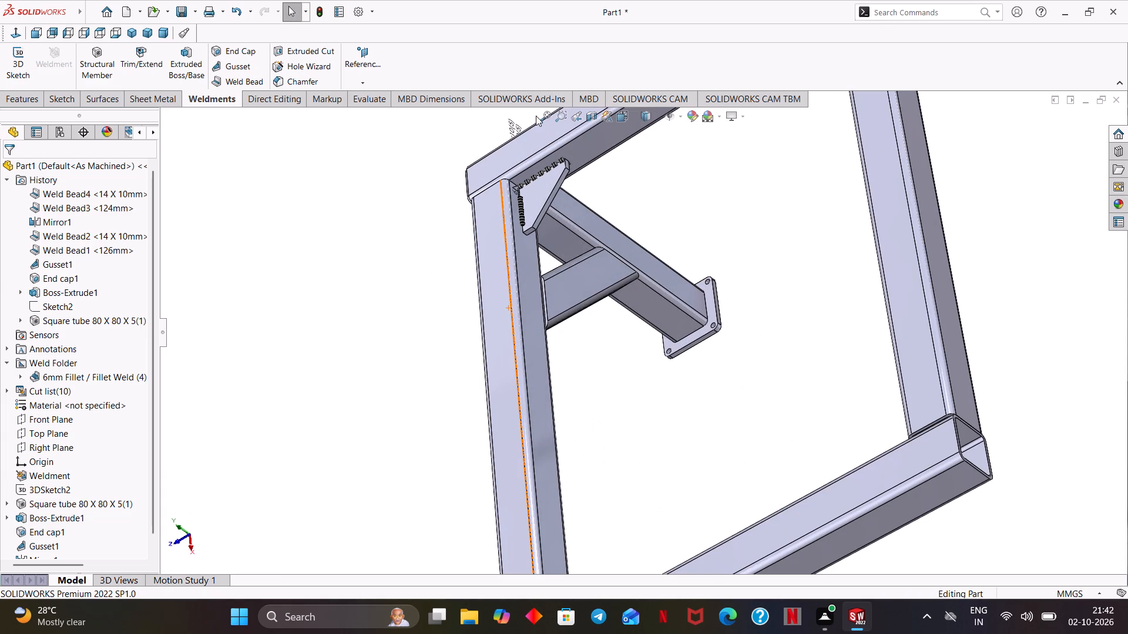
left_click(515, 130)
scroll(514, 130, "down", 4)
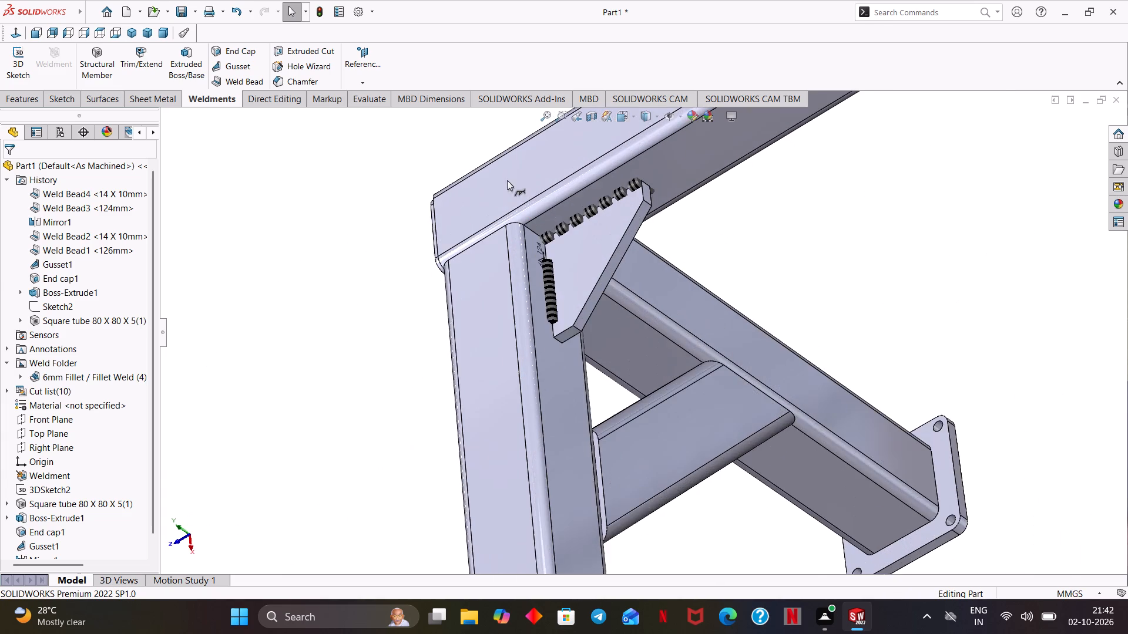
scroll(553, 329, "down", 2)
scroll(532, 220, "down", 9)
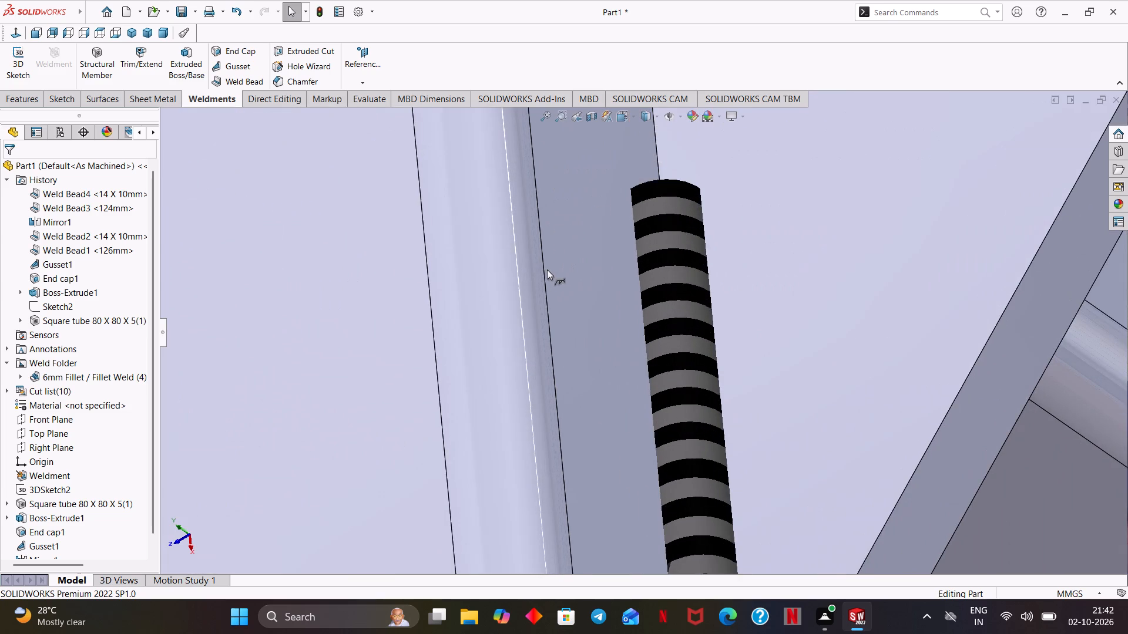
scroll(552, 265, "up", 4)
scroll(628, 197, "up", 4)
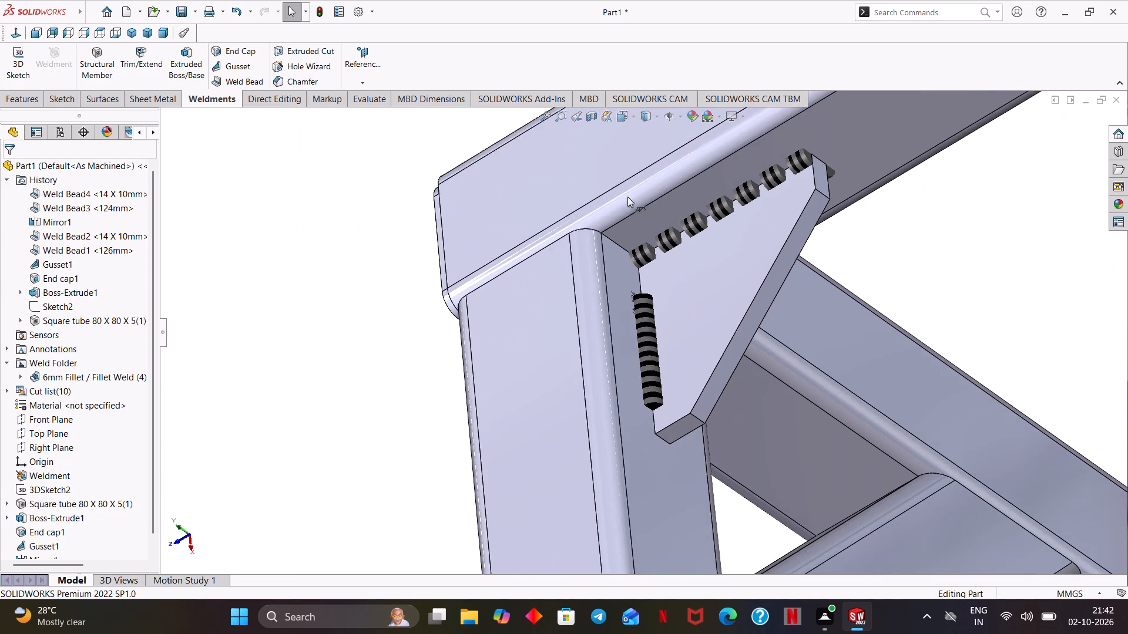
middle_click_drag(616, 209, 698, 318)
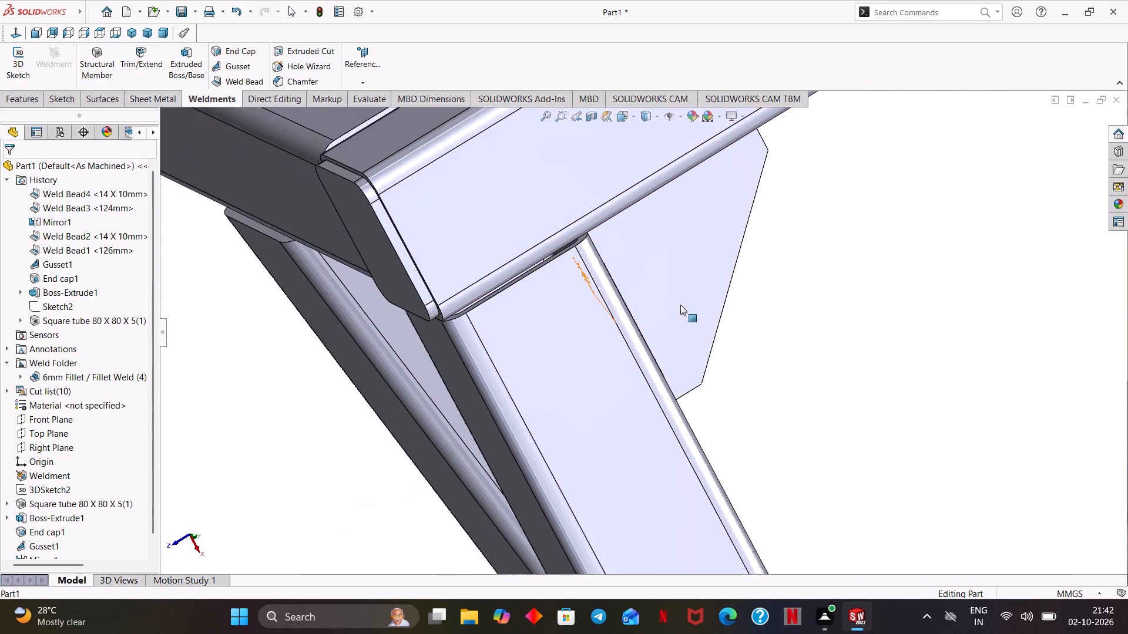
middle_click_drag(656, 243, 681, 591, "ctrl")
scroll(634, 489, "up", 4)
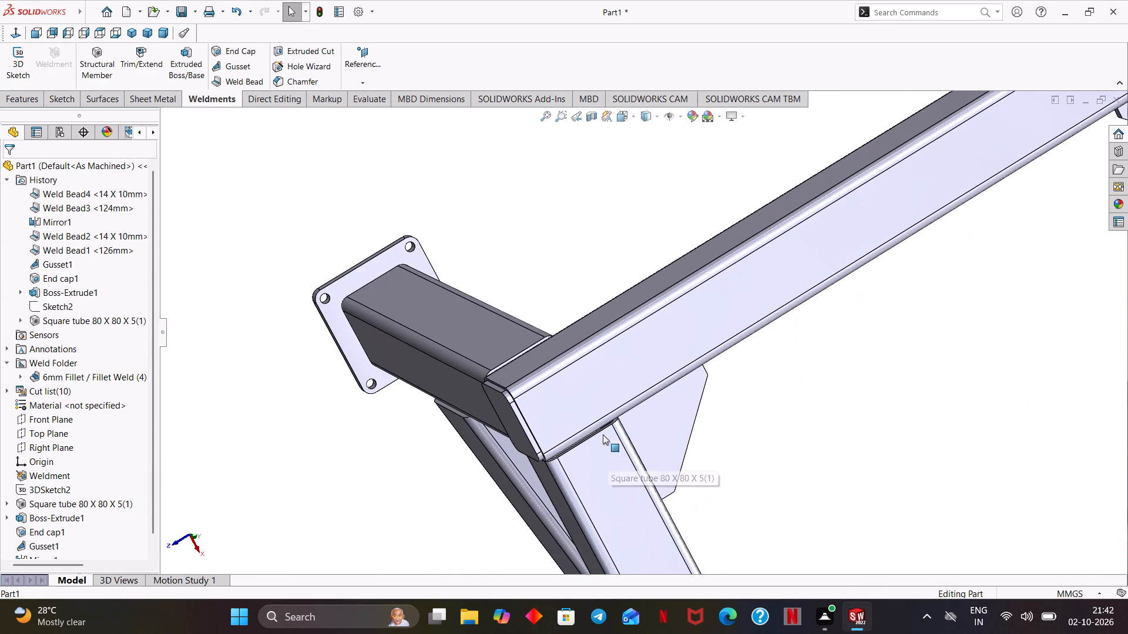
scroll(692, 447, "up", 2)
key("ctrl+7")
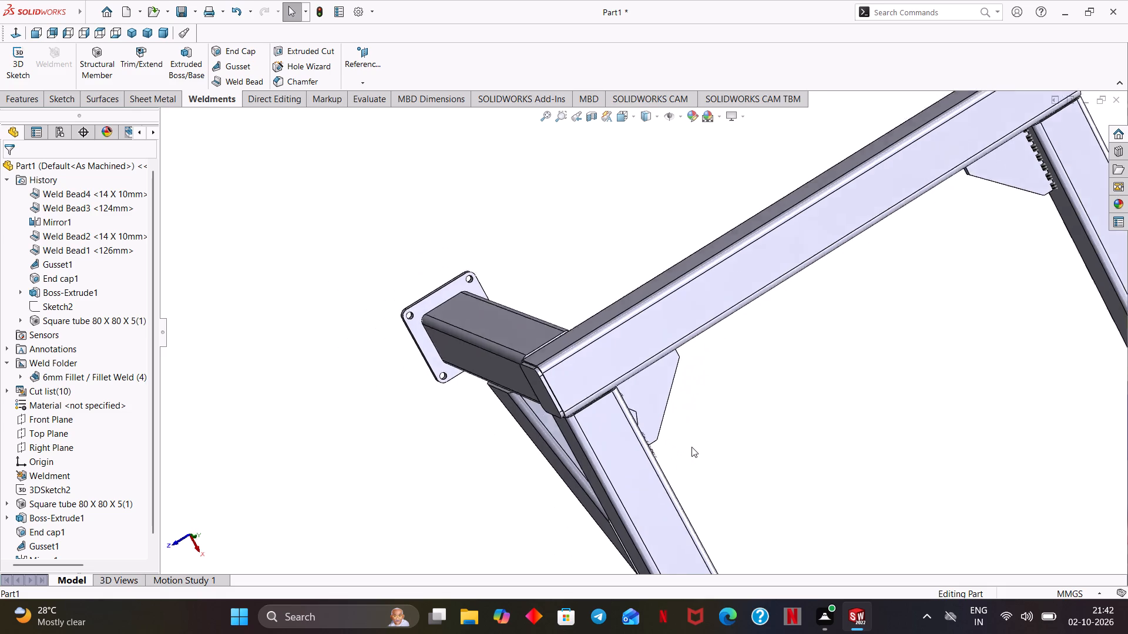
scroll(508, 276, "down", 2)
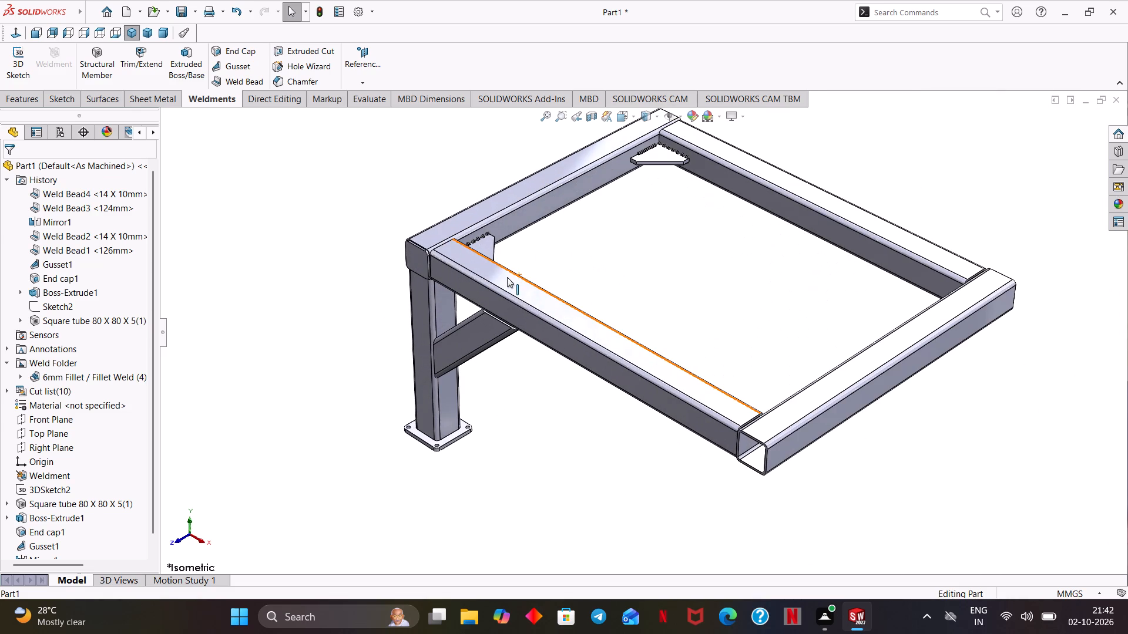
scroll(662, 295, "up", 2)
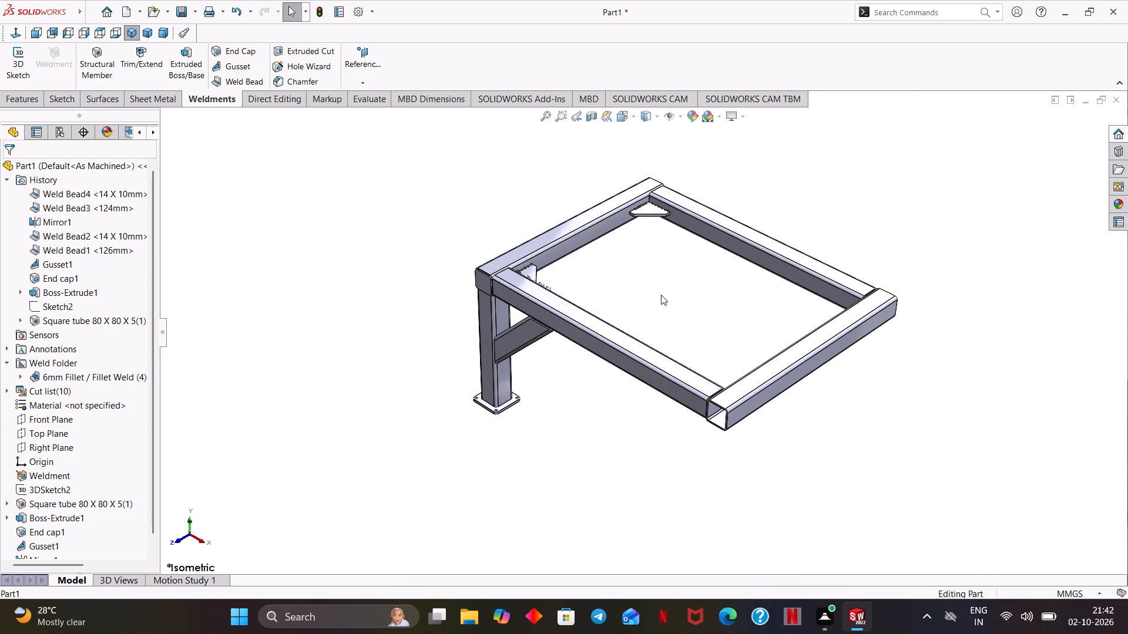
Hide the weld symbols displayed beside the mirrored gusset at the leg corner.
left_click(546, 288)
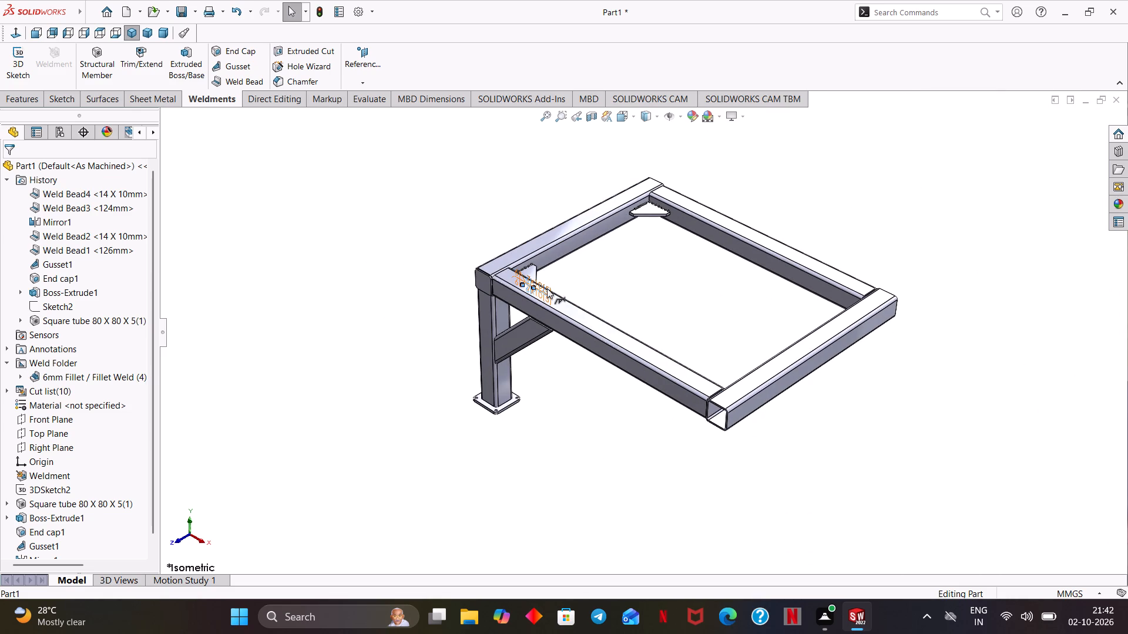
left_click(545, 288)
right_click(545, 288)
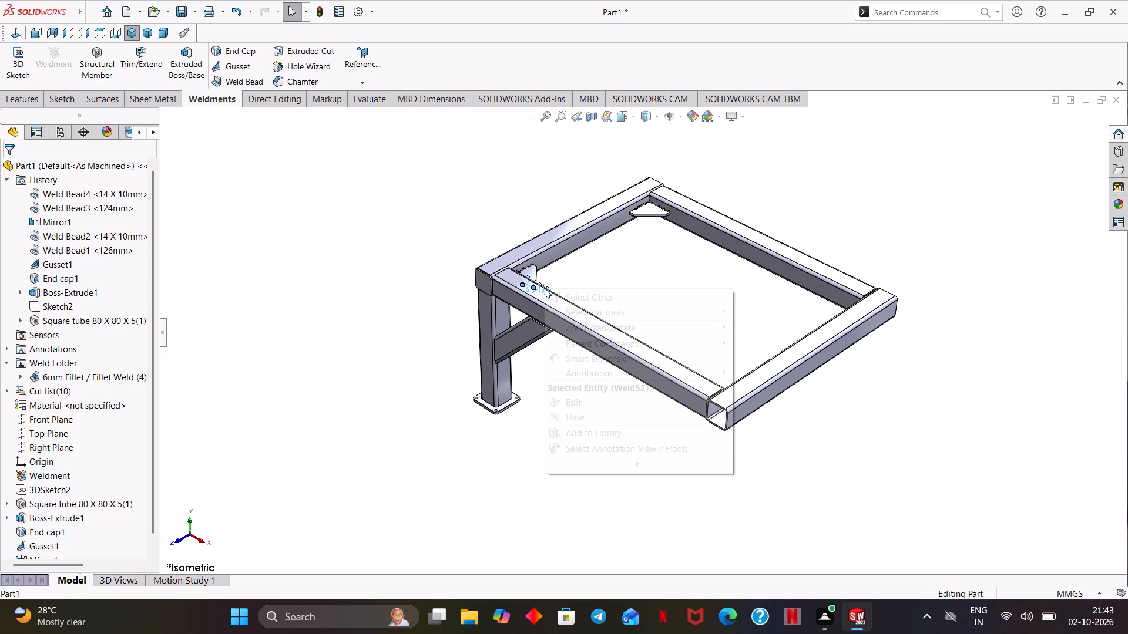
left_click(568, 416)
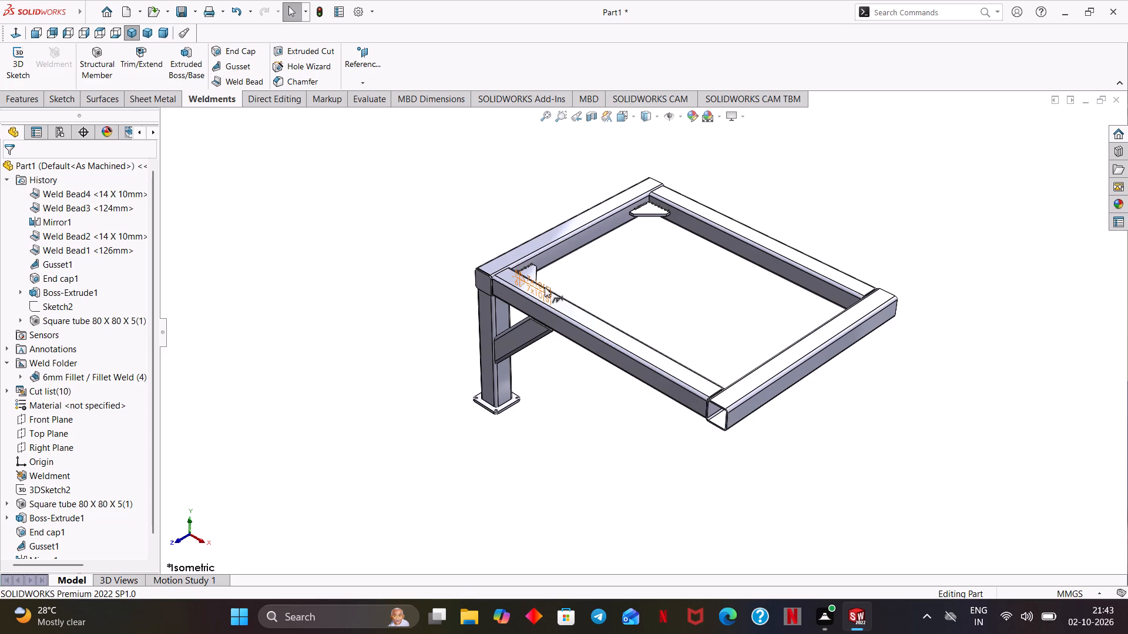
left_click(545, 286)
right_click(546, 286)
left_click(569, 401)
Start a feature mirror, trying the Right Plane as mirror plane with the Top Plane as secondary, and clear the Right Plane.
left_click(16, 103)
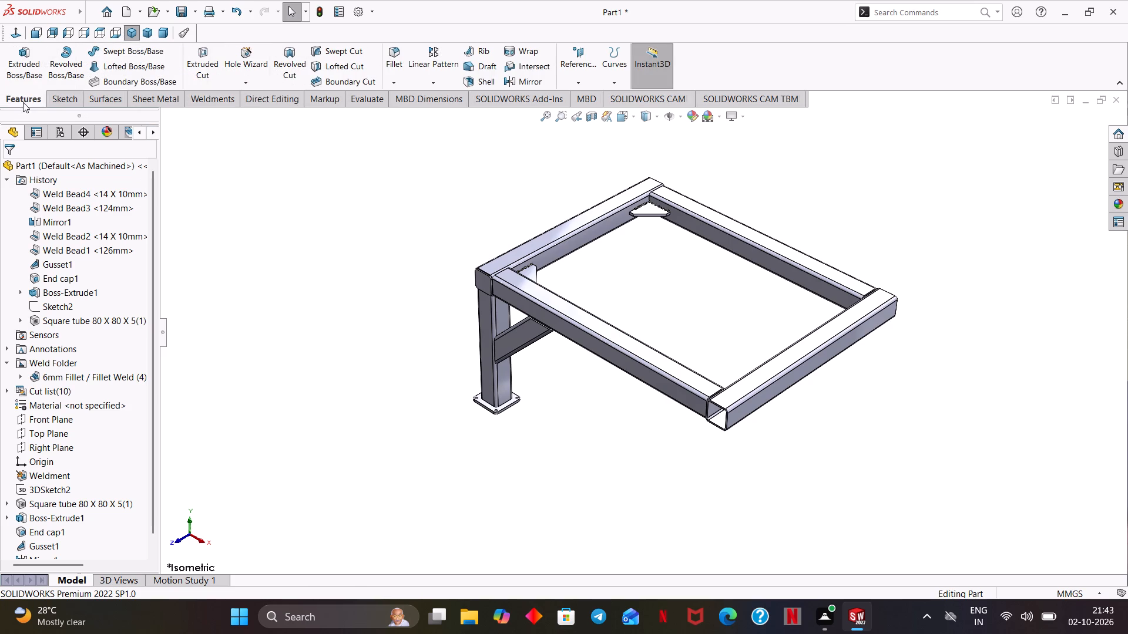
left_click(530, 76)
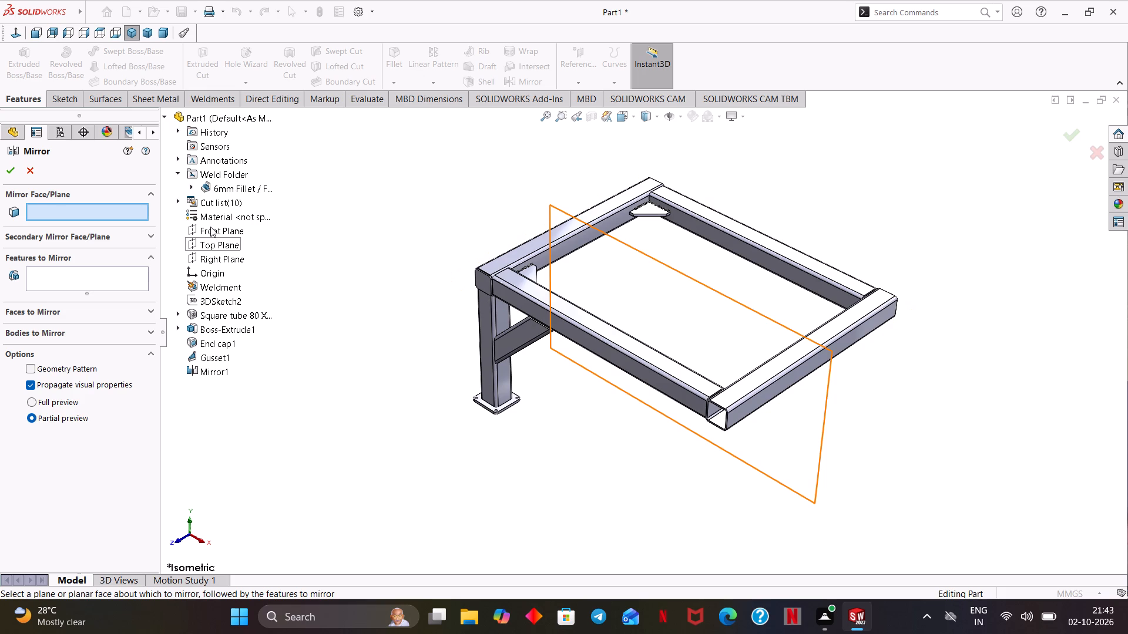
left_click(223, 258)
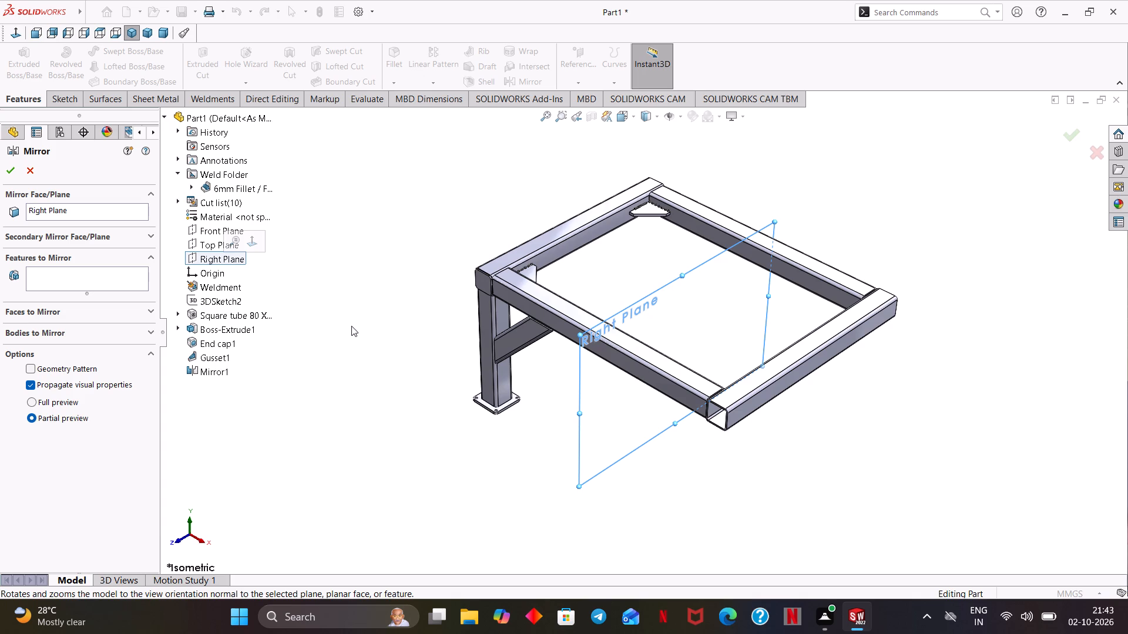
left_click(222, 243)
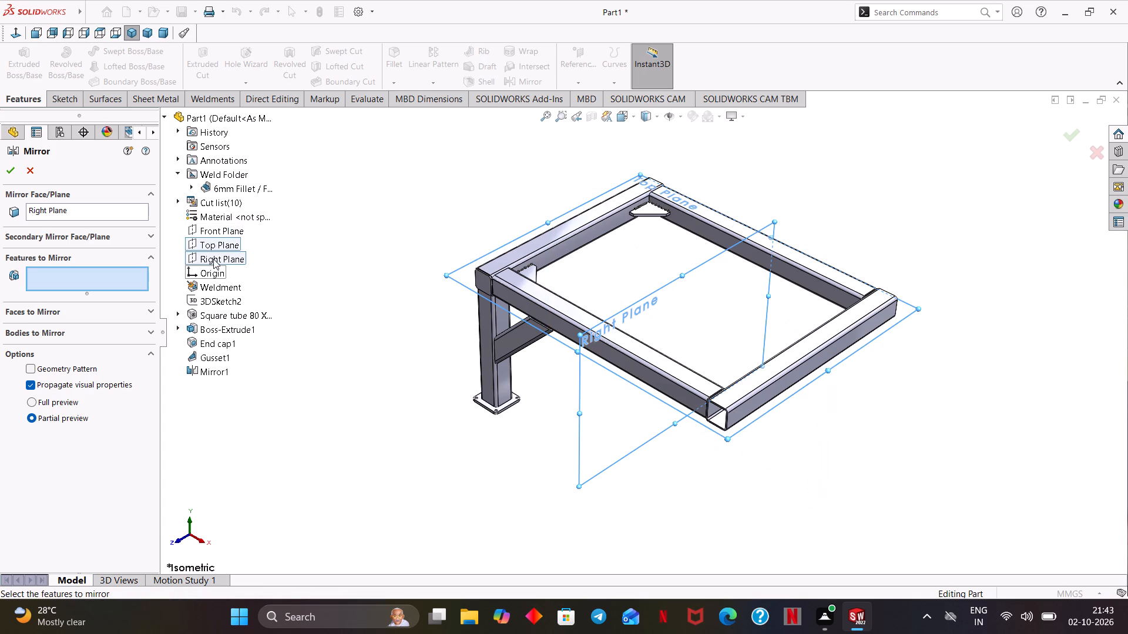
left_click(213, 259)
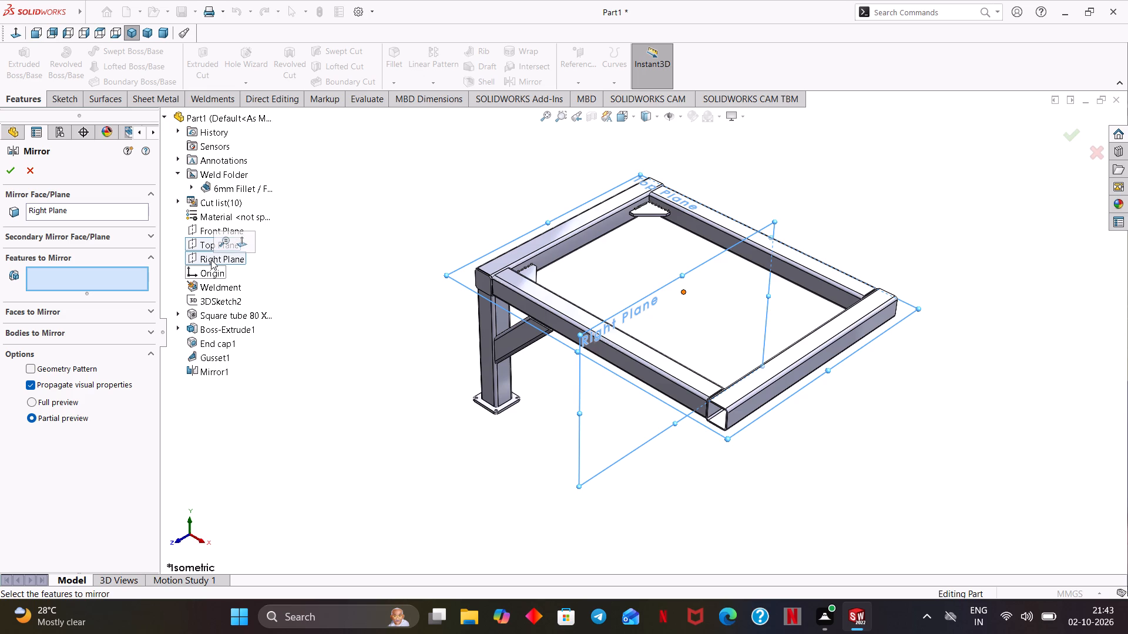
left_click(211, 258)
left_click(206, 245)
left_click(202, 249)
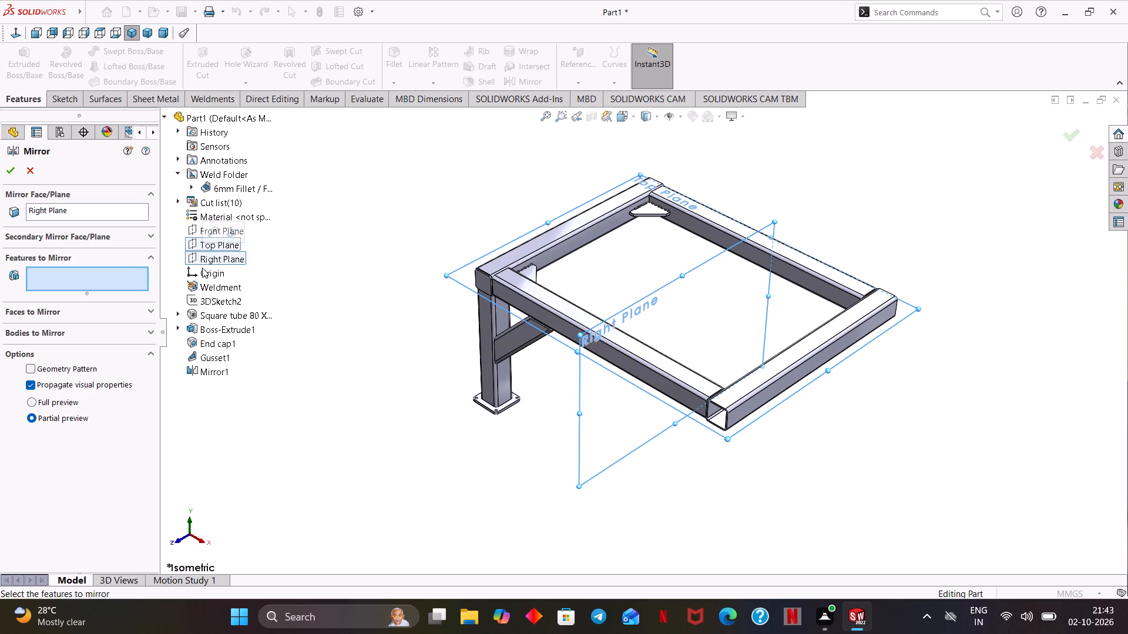
left_click(194, 227)
left_click(217, 238)
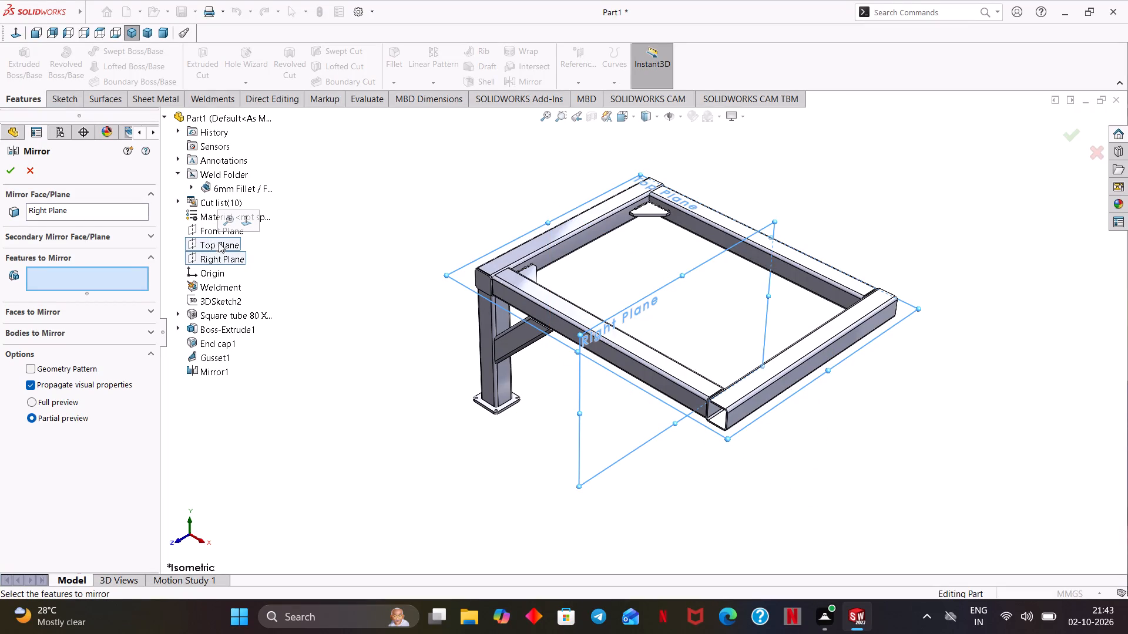
right_click(222, 244)
left_click(347, 246)
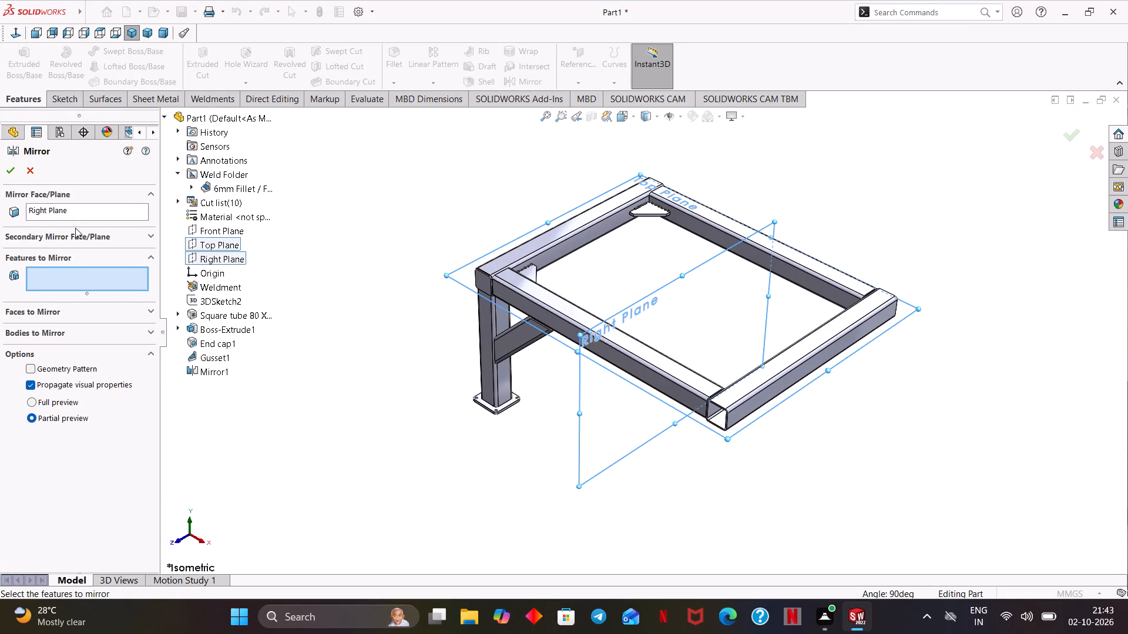
right_click(76, 215)
left_click(106, 220)
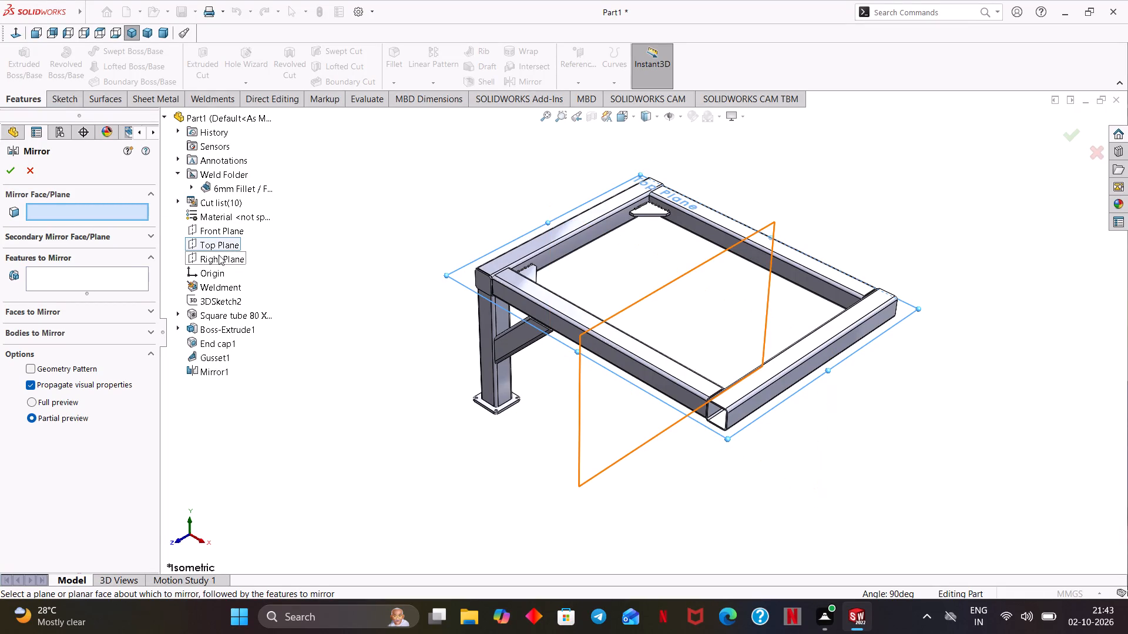
Clear the secondary Top Plane from the mirror and set the Front Plane as the only mirror plane.
left_click(215, 231)
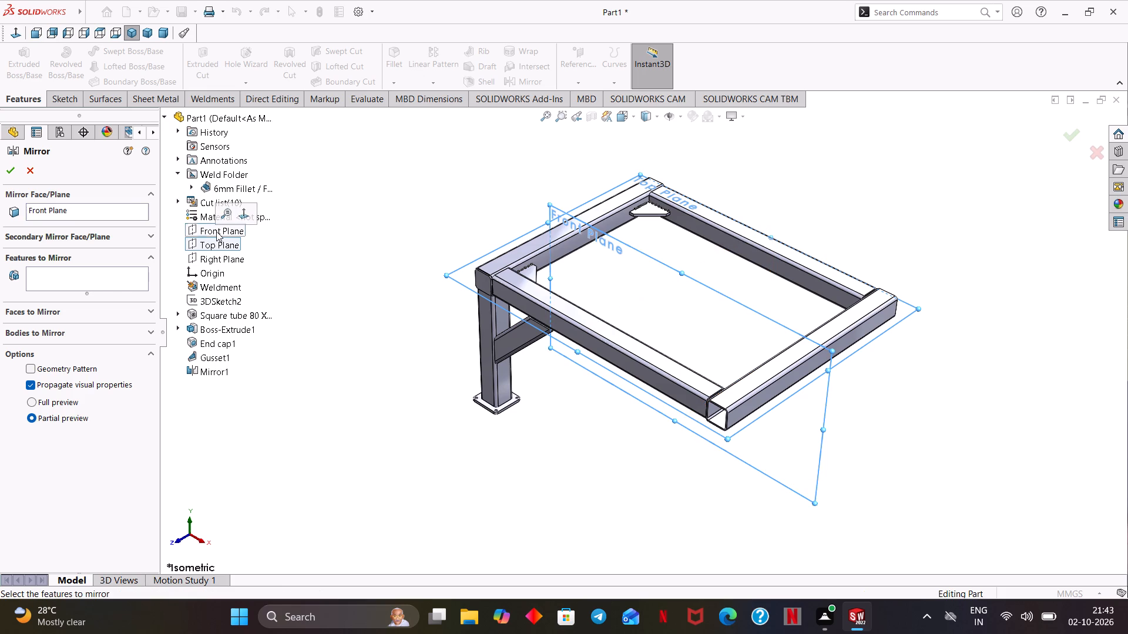
left_click(357, 279)
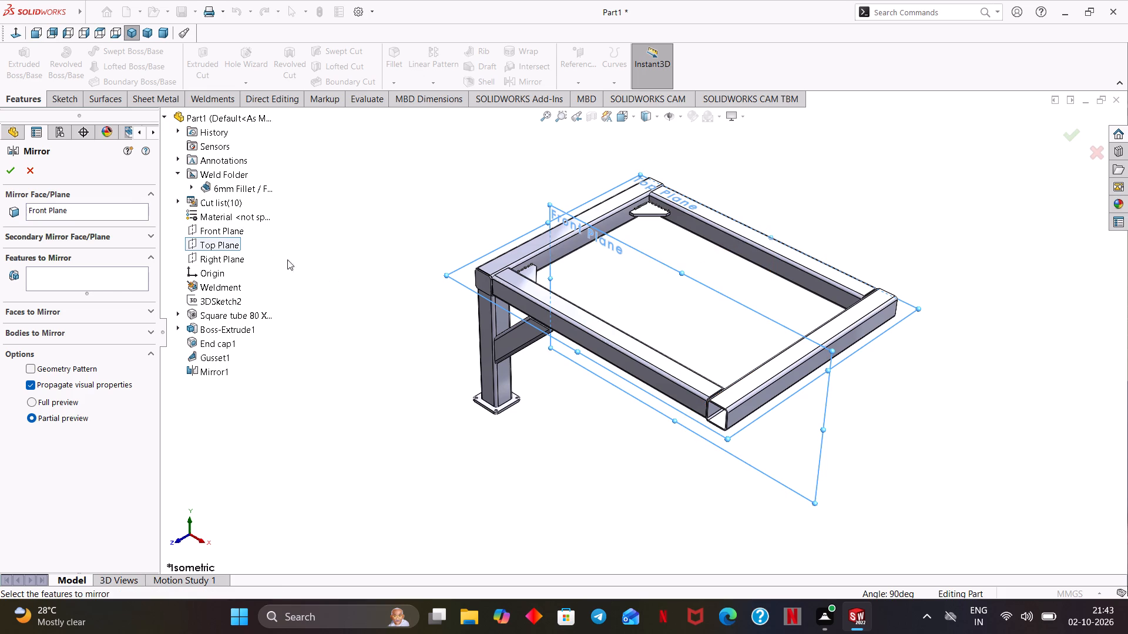
left_click(113, 238)
right_click(110, 251)
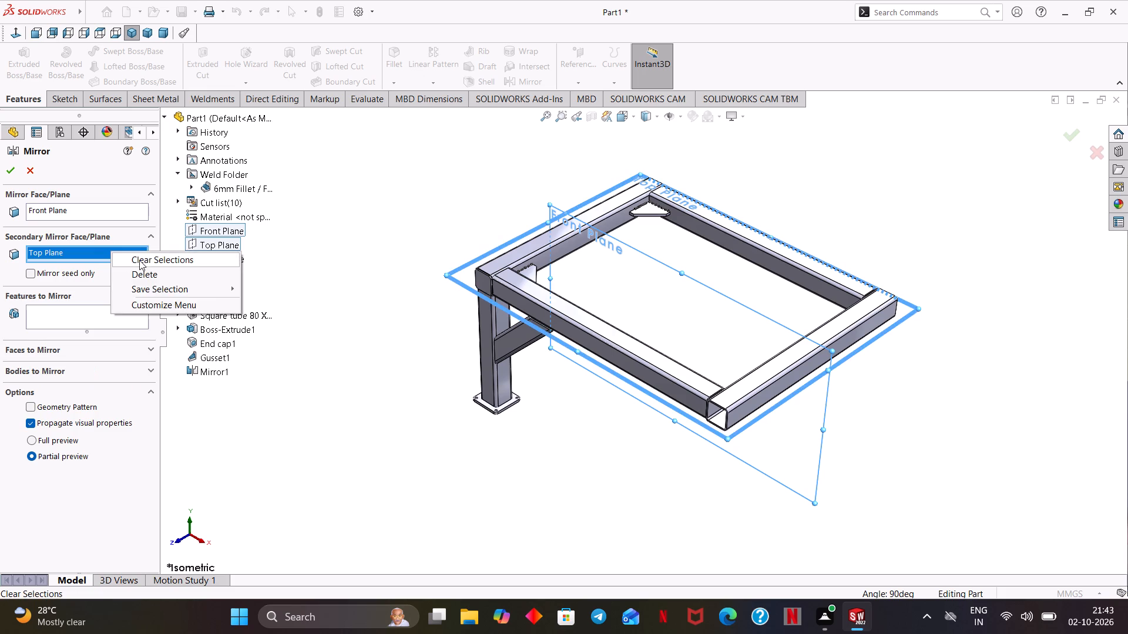
left_click(140, 259)
right_click(93, 210)
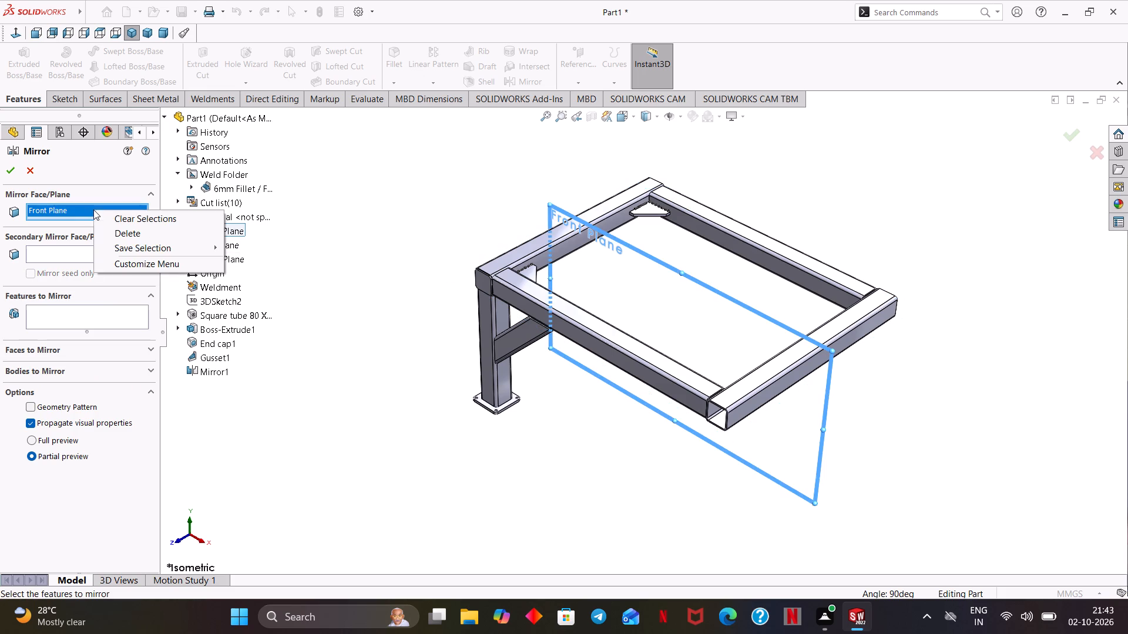
left_click(120, 221)
left_click(145, 237)
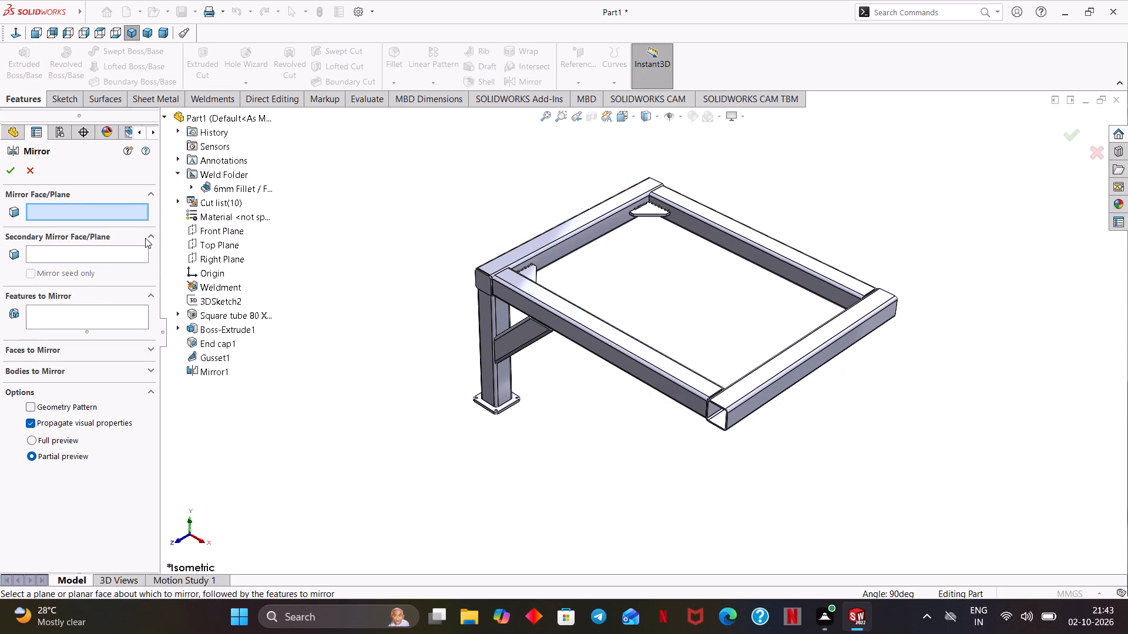
left_click(220, 228)
left_click(105, 278)
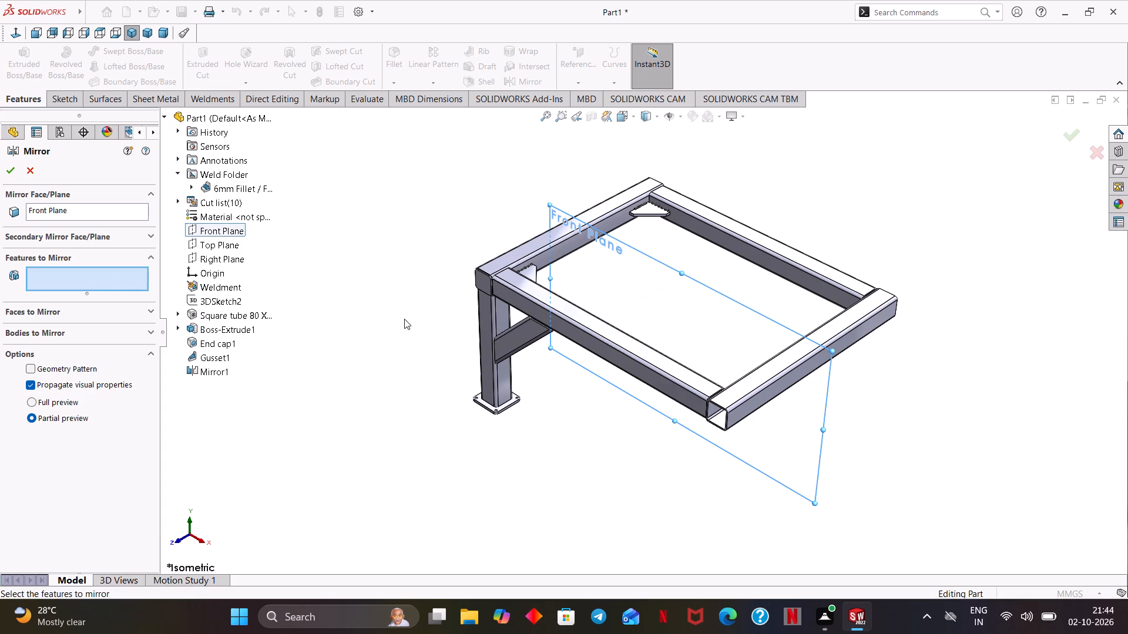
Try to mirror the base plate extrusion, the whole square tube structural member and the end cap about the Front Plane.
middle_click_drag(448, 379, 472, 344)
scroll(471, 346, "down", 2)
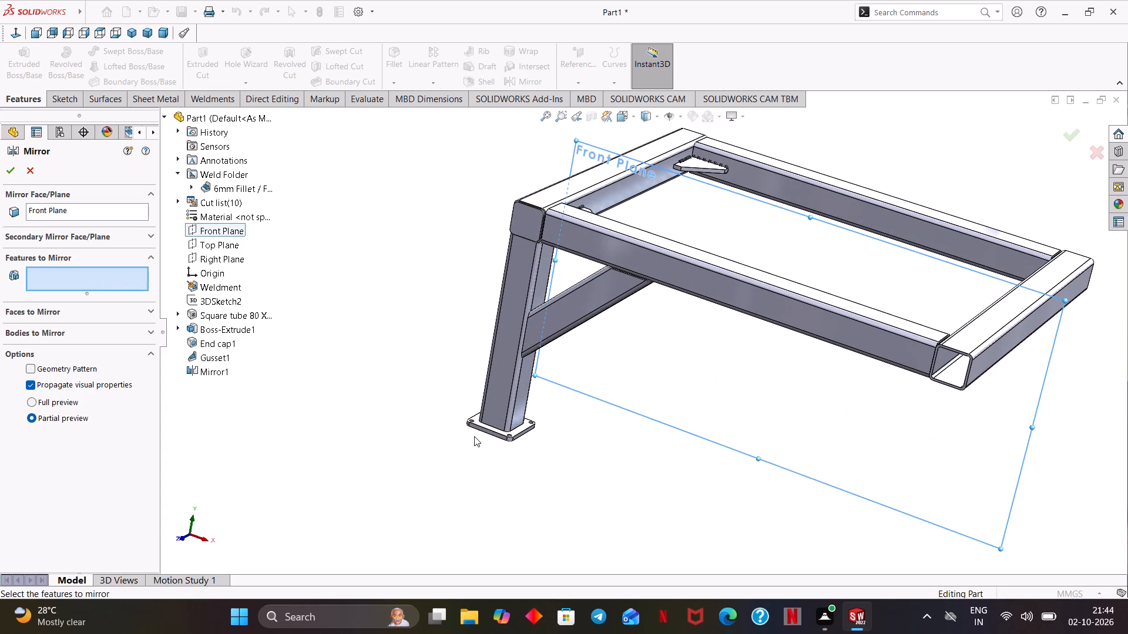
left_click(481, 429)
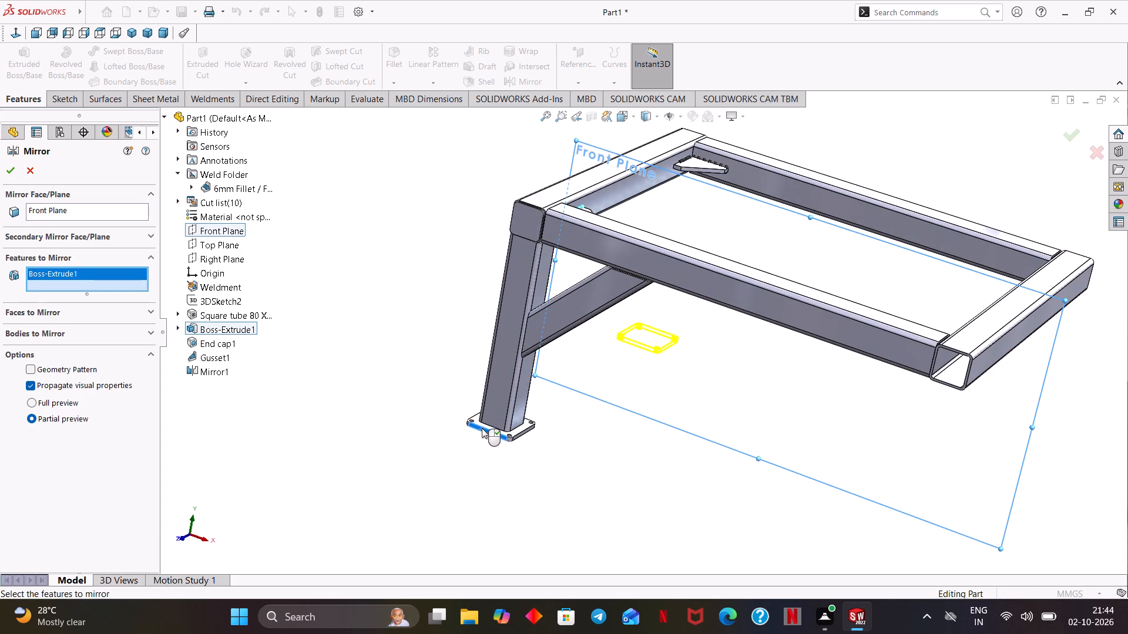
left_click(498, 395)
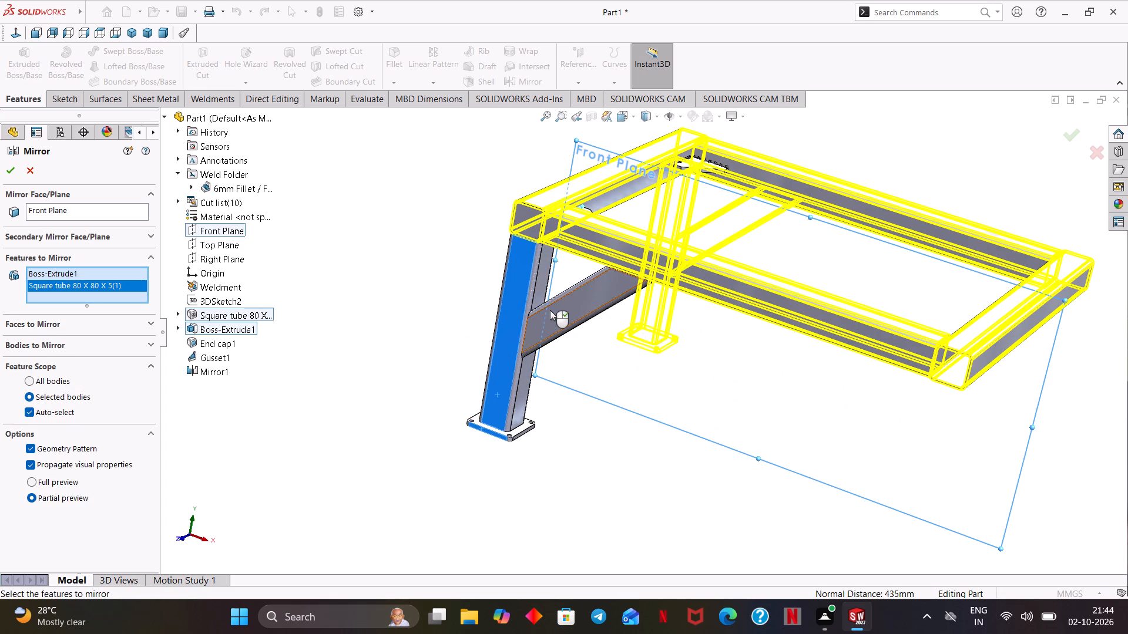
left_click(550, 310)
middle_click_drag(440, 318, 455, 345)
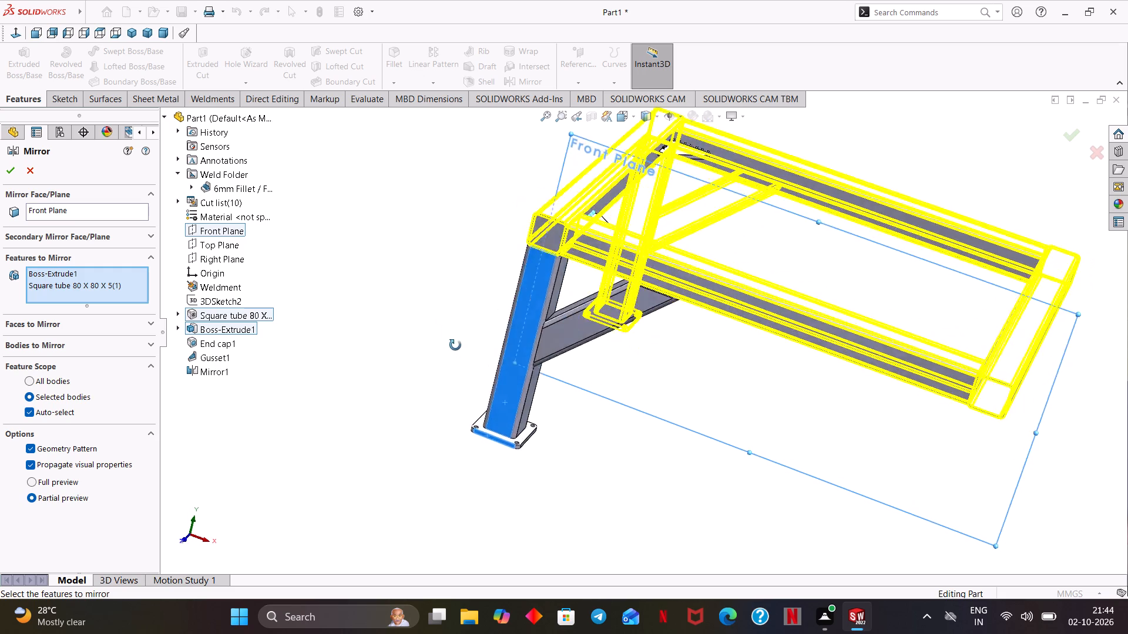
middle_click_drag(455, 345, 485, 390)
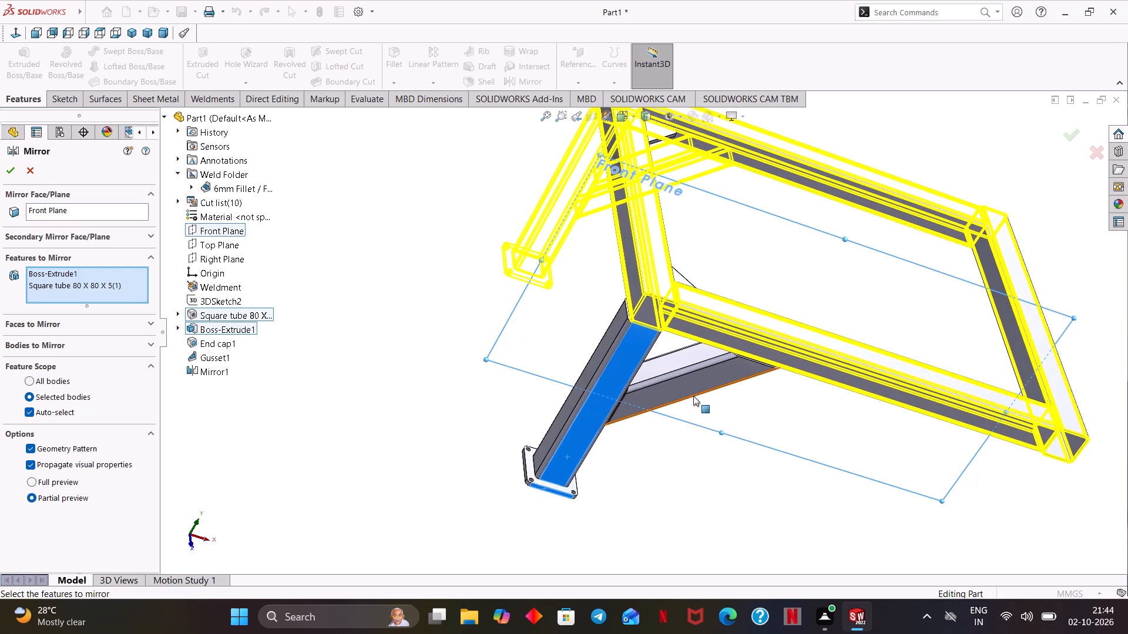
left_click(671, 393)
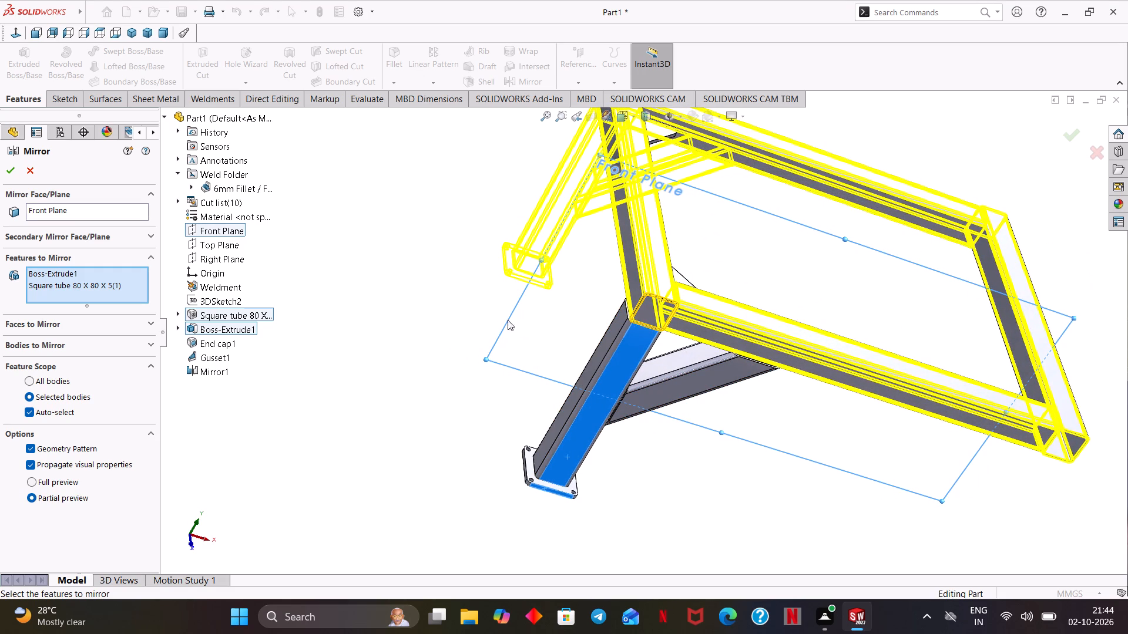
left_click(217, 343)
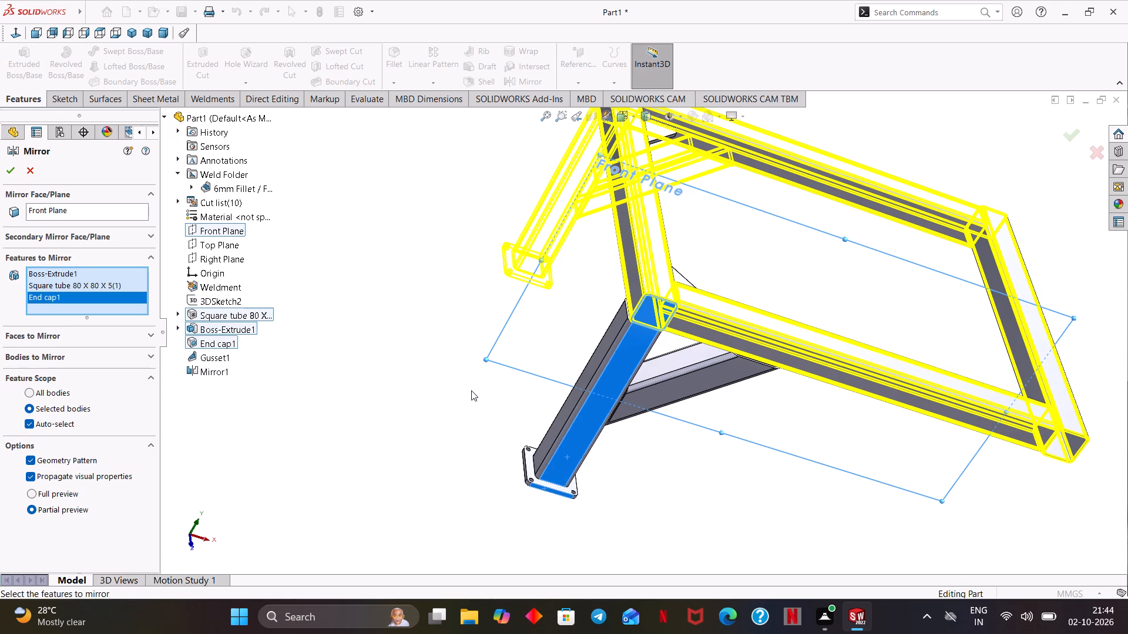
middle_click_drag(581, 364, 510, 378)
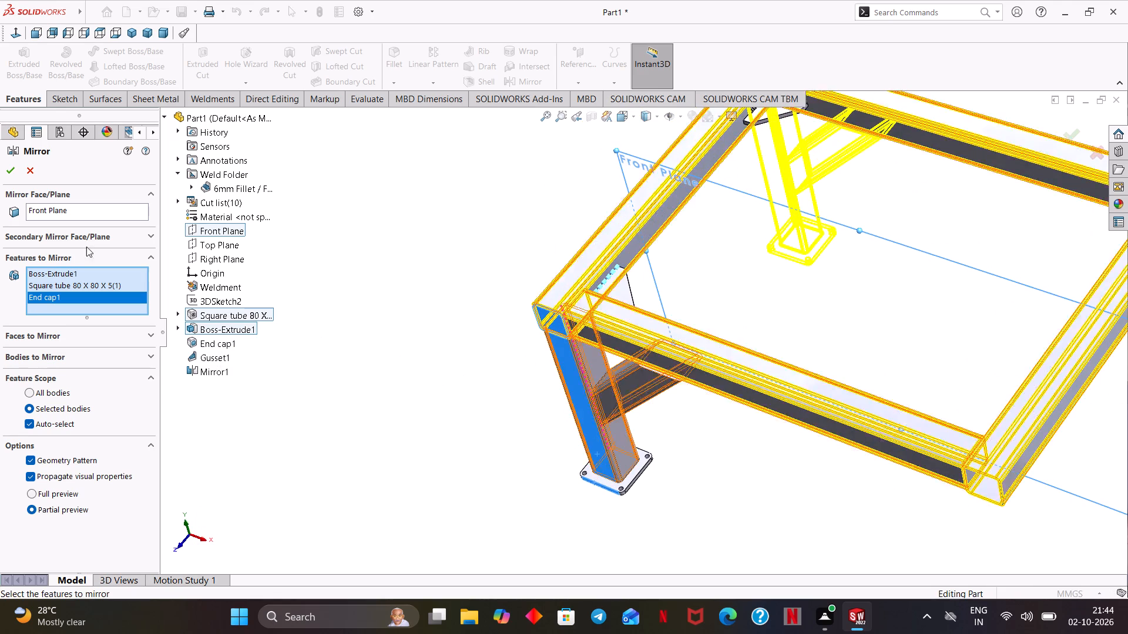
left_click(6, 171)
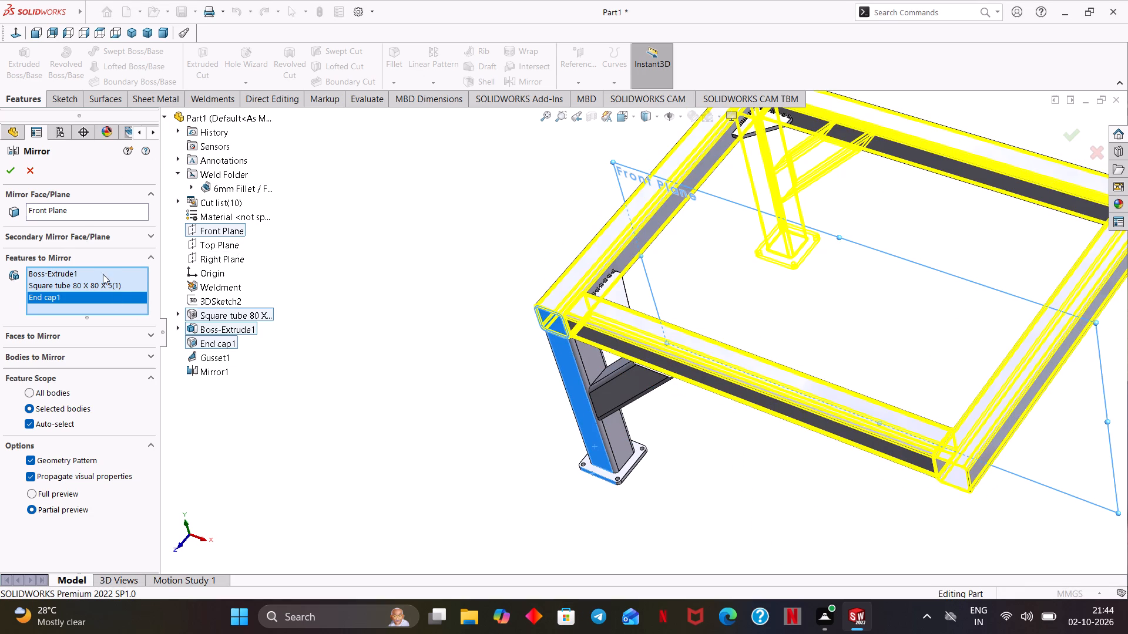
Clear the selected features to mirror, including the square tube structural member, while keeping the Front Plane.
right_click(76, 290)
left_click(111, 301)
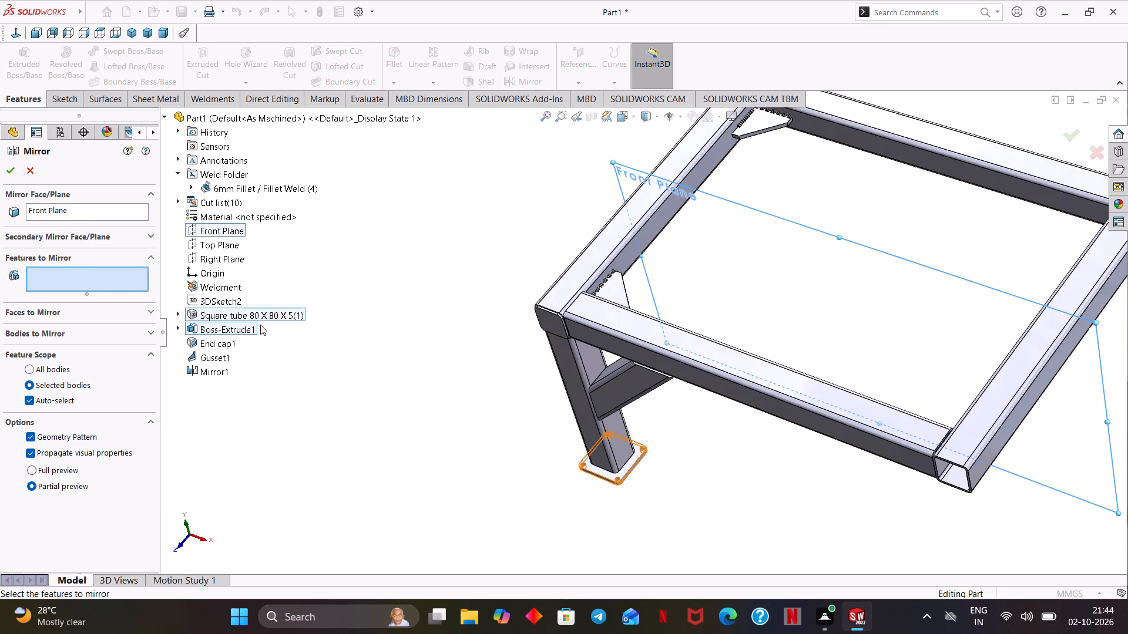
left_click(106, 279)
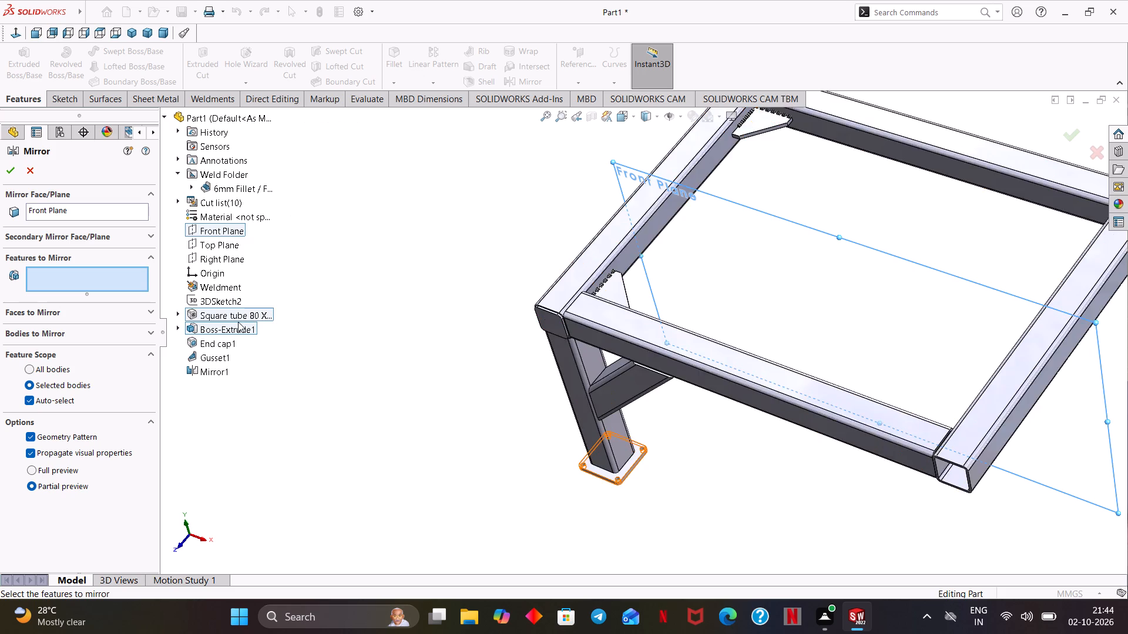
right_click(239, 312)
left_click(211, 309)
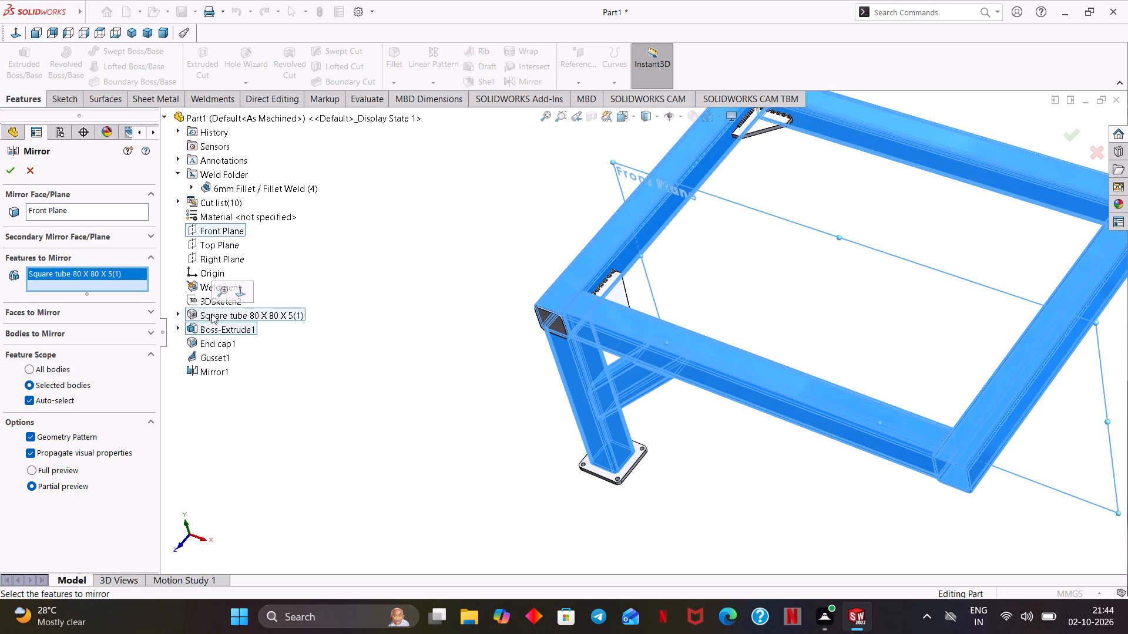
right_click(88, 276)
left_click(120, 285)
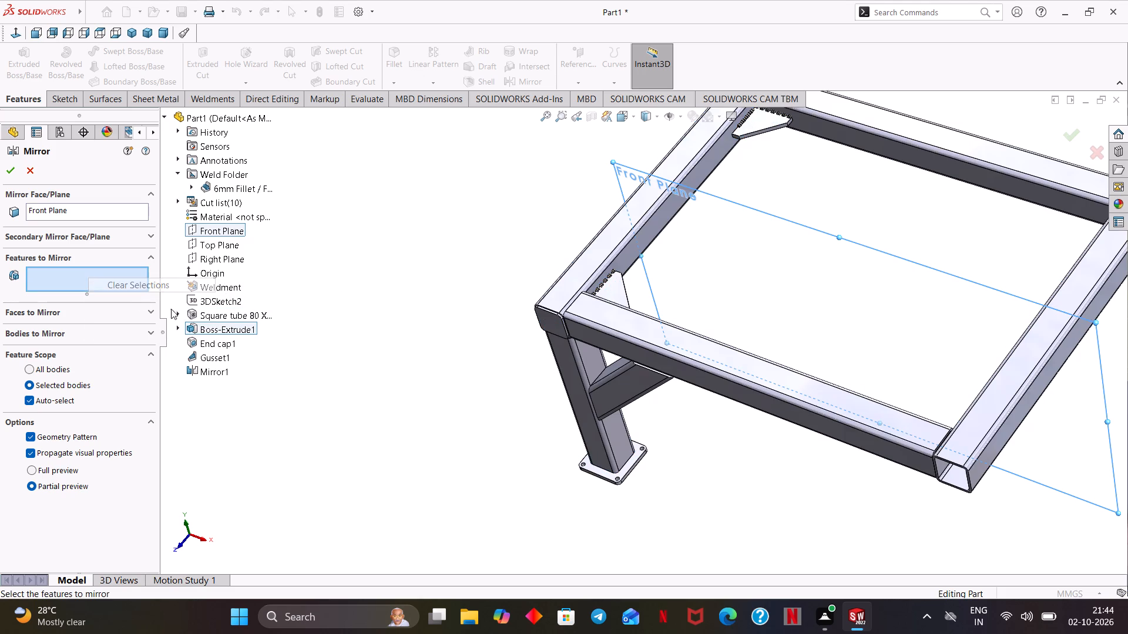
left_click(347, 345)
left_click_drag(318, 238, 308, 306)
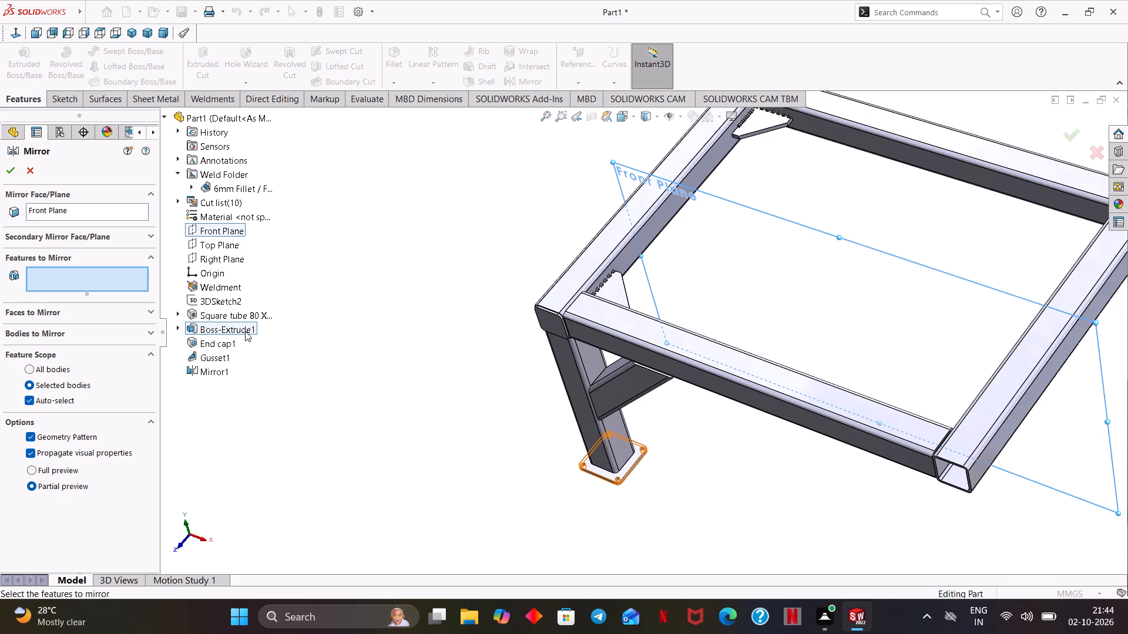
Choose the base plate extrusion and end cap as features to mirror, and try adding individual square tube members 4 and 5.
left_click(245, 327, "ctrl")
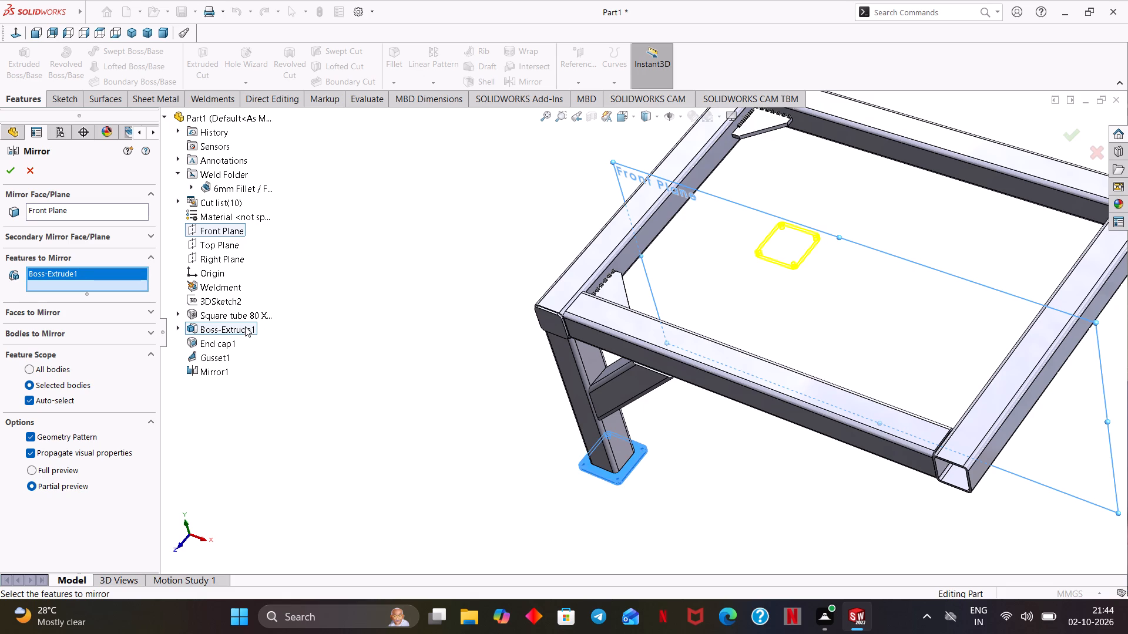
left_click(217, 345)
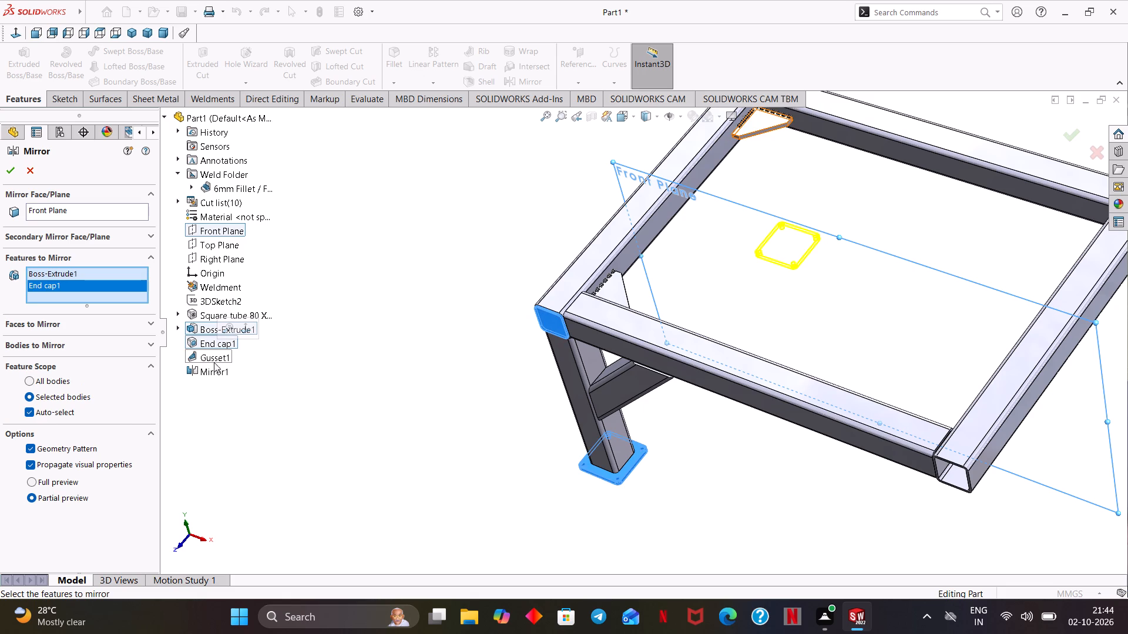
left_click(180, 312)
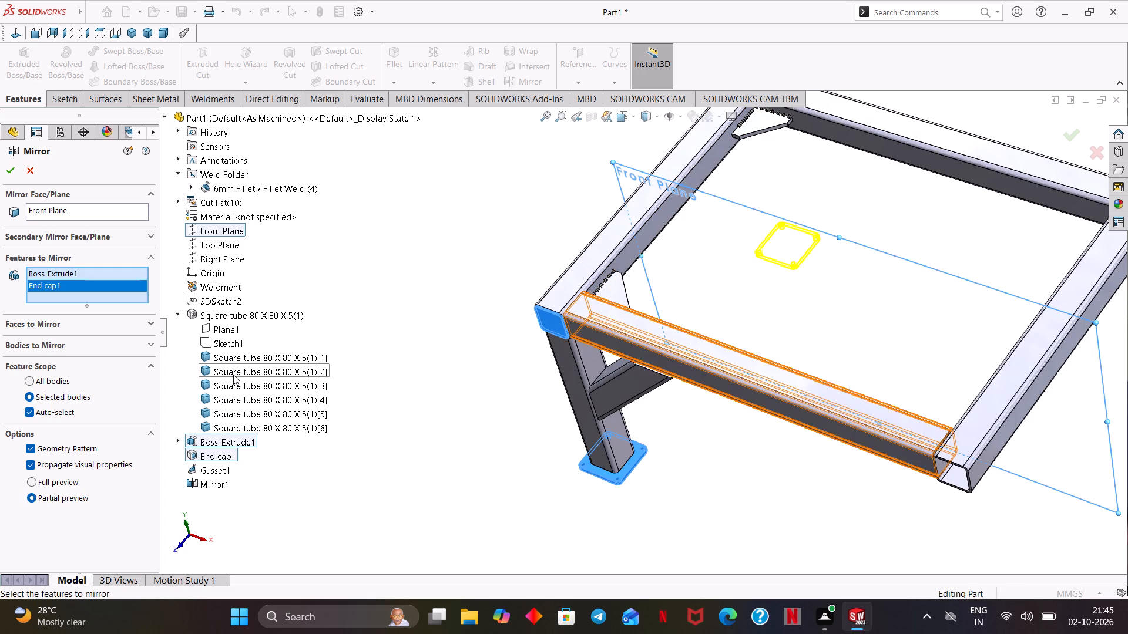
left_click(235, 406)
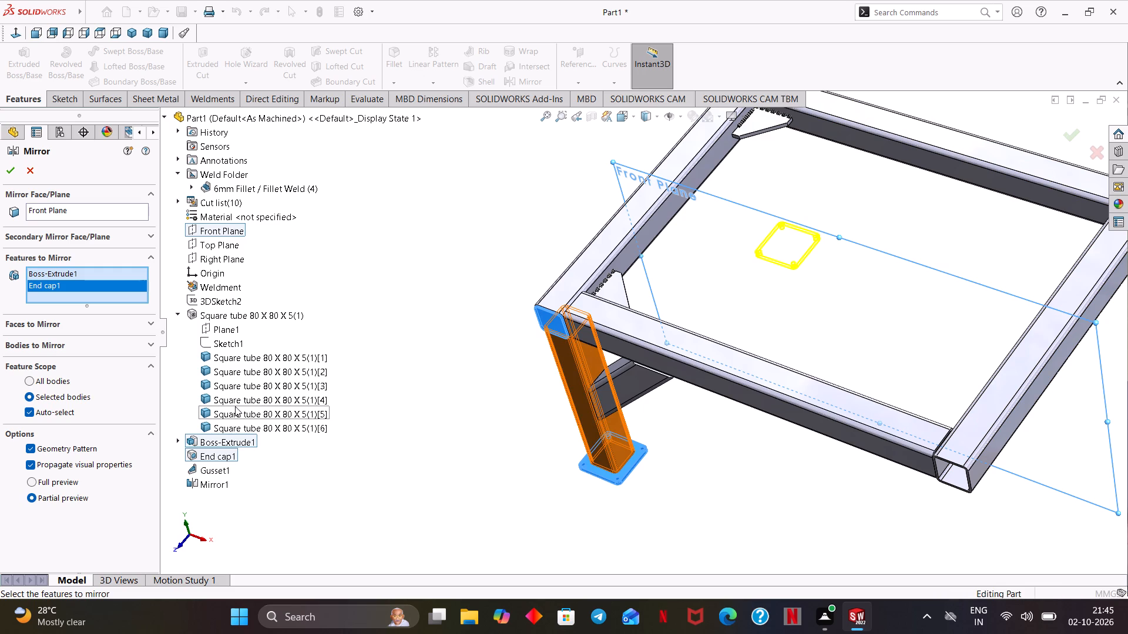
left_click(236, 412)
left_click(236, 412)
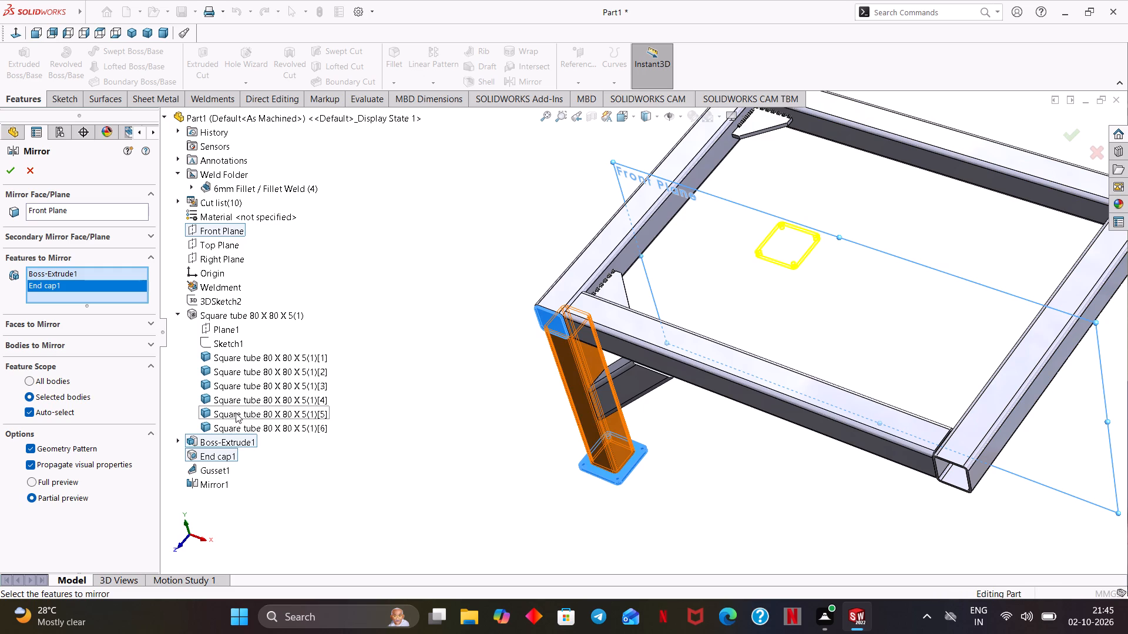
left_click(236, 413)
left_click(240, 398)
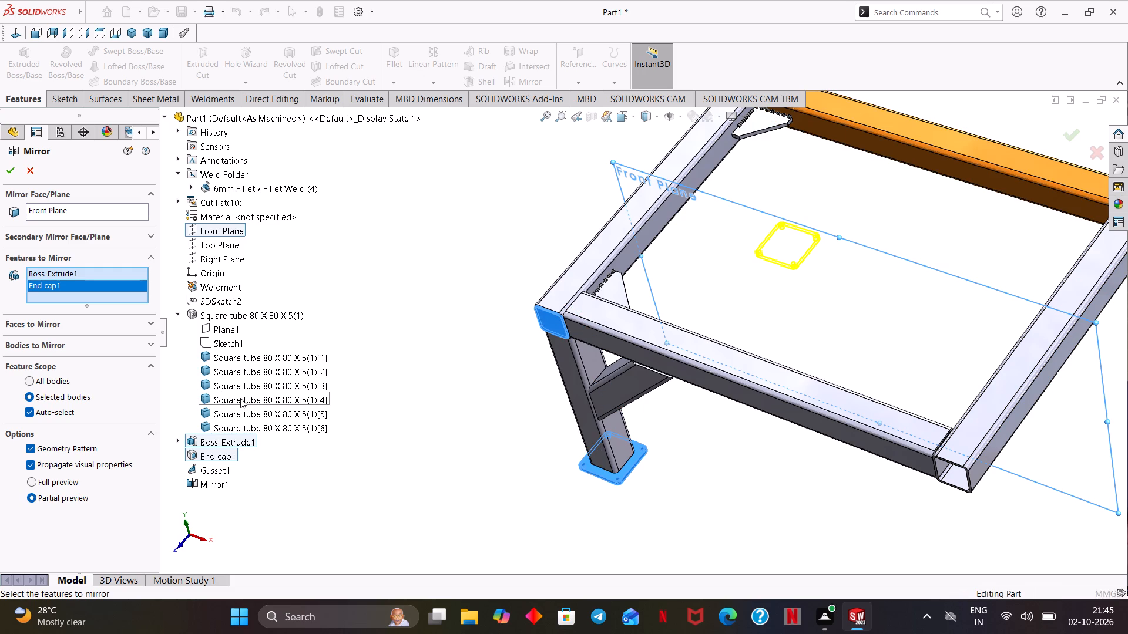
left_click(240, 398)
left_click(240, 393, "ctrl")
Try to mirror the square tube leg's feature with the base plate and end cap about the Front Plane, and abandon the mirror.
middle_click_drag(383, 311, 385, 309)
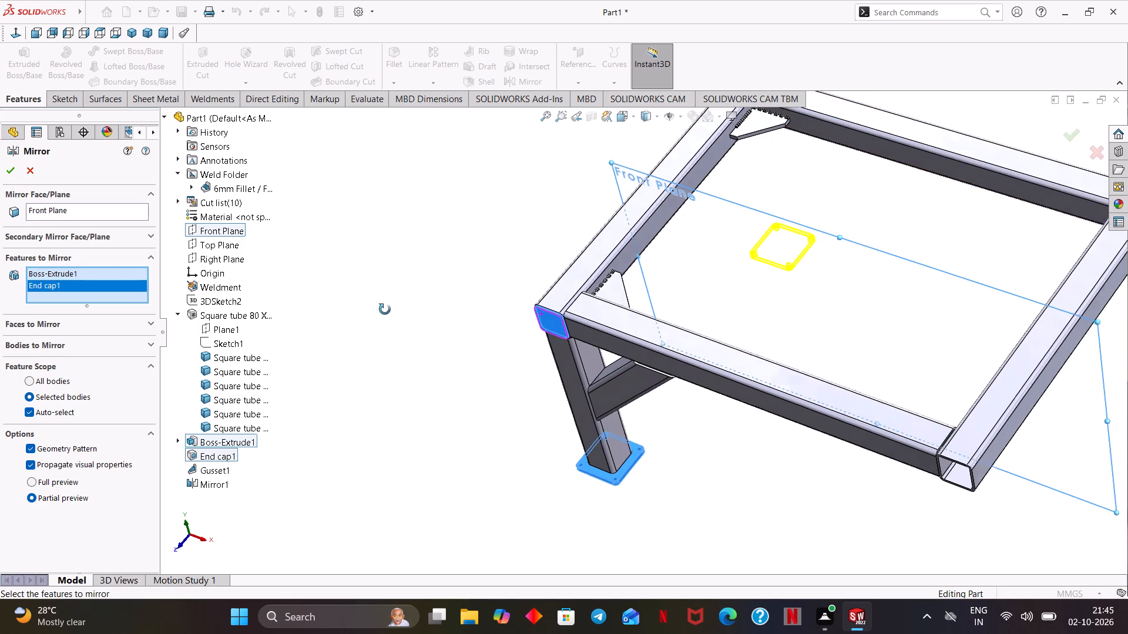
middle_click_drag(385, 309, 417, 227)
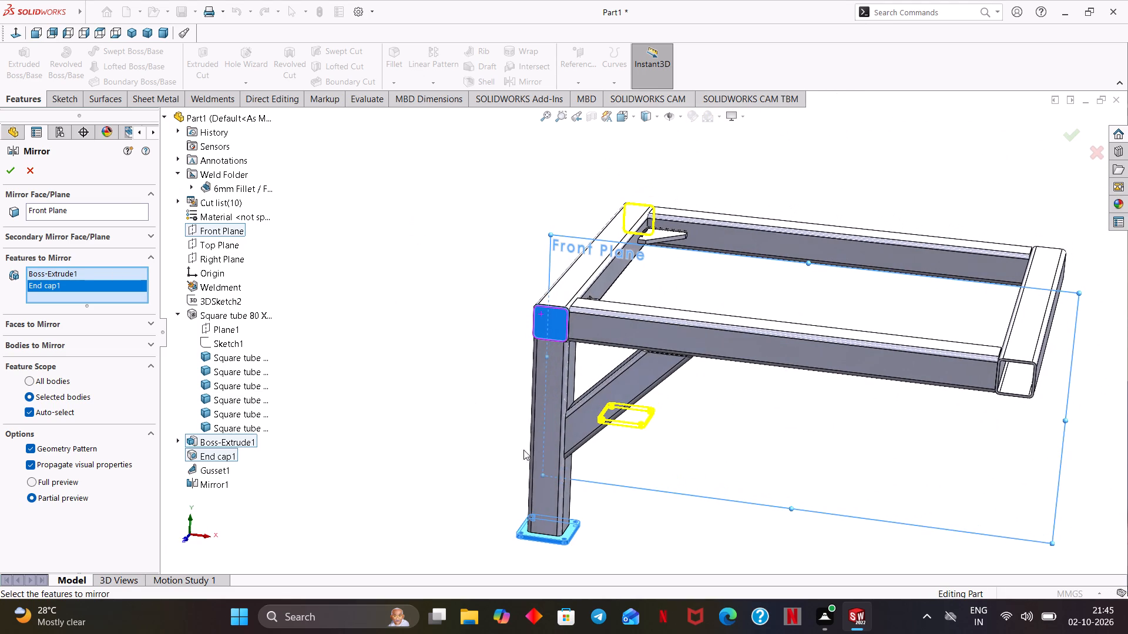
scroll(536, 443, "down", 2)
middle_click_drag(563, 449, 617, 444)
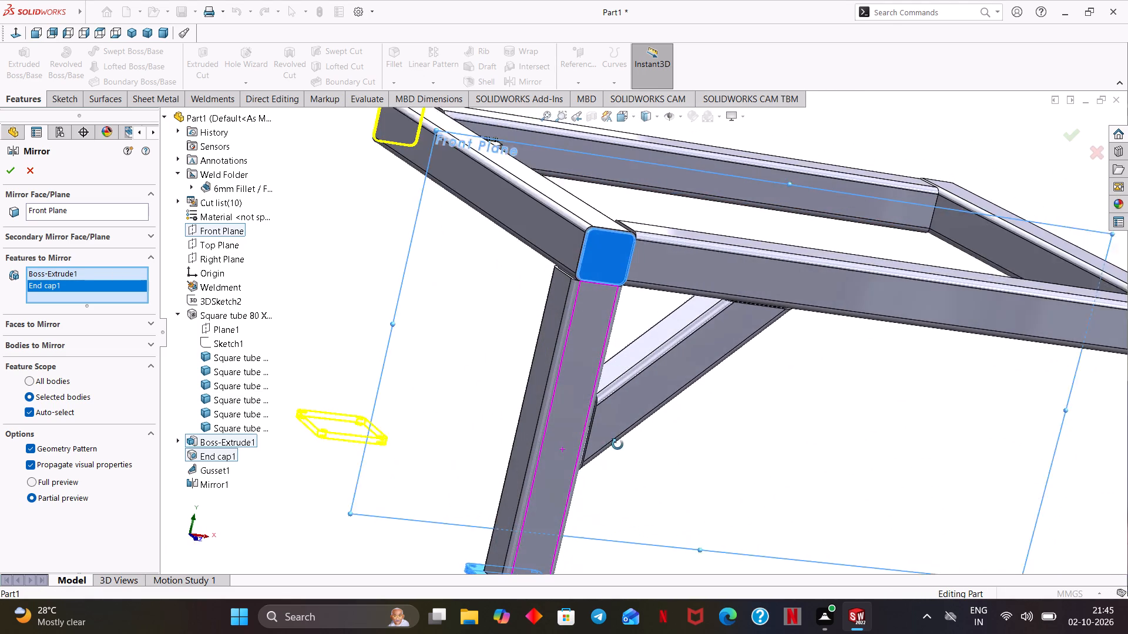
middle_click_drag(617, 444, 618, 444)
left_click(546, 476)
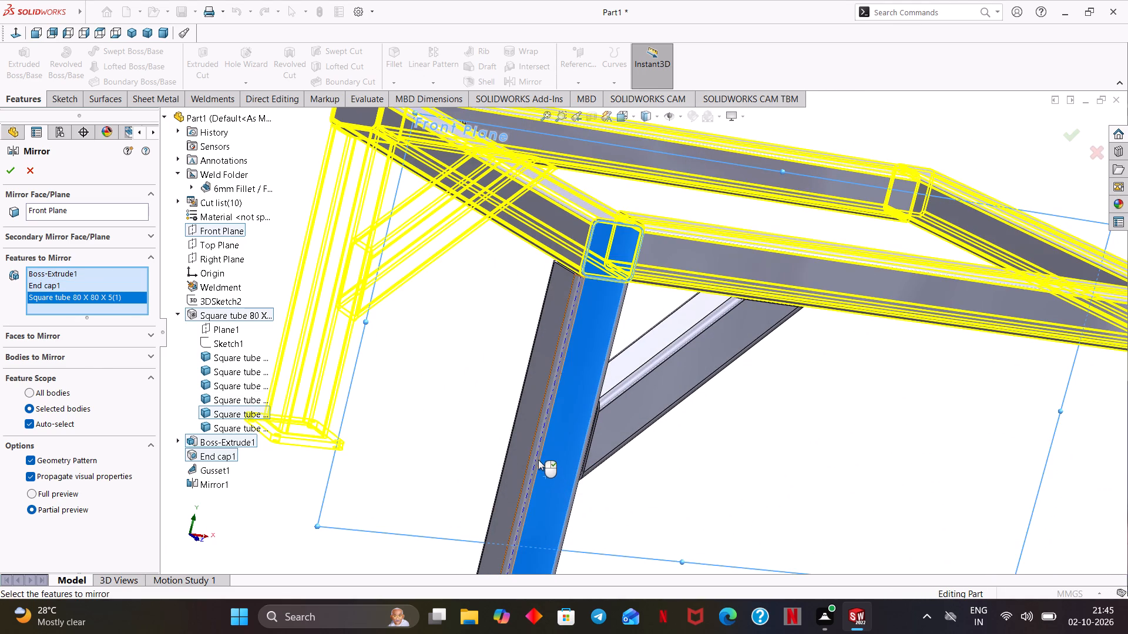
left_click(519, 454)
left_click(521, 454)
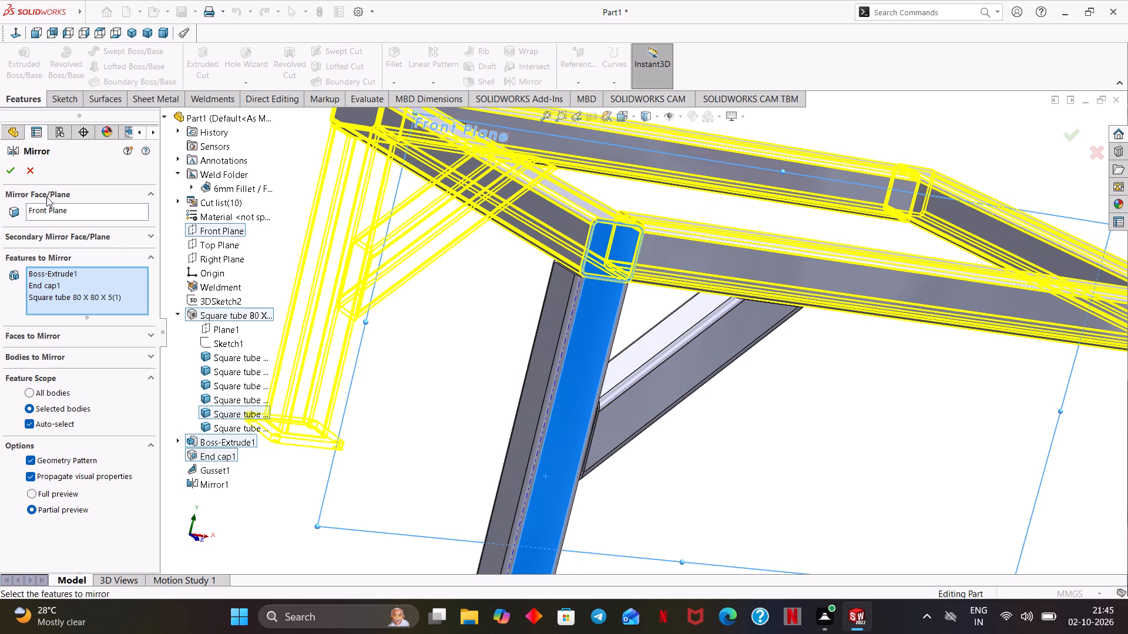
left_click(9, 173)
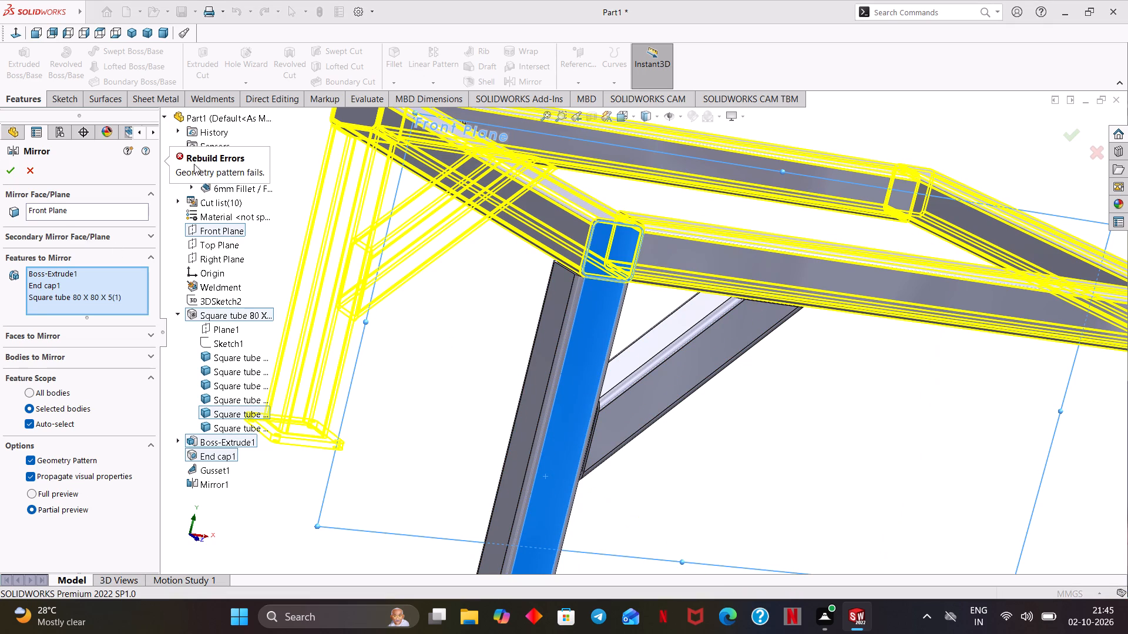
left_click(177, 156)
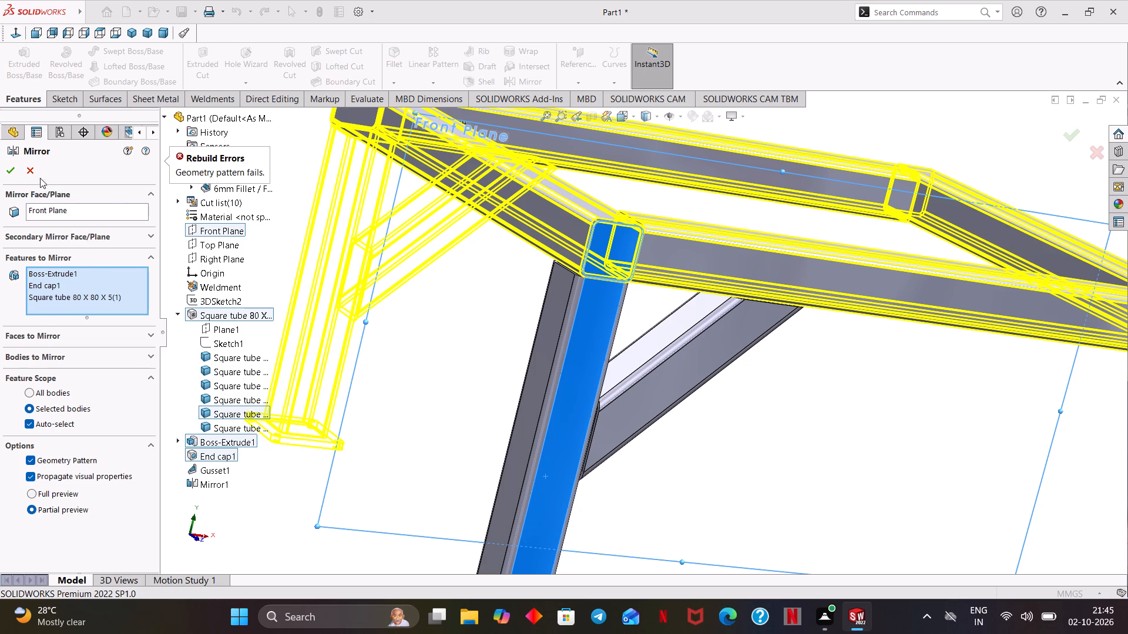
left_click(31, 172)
Mirror the leg, diagonal brace, base plate and end cap as bodies about the Right Plane.
scroll(351, 328, "up", 1)
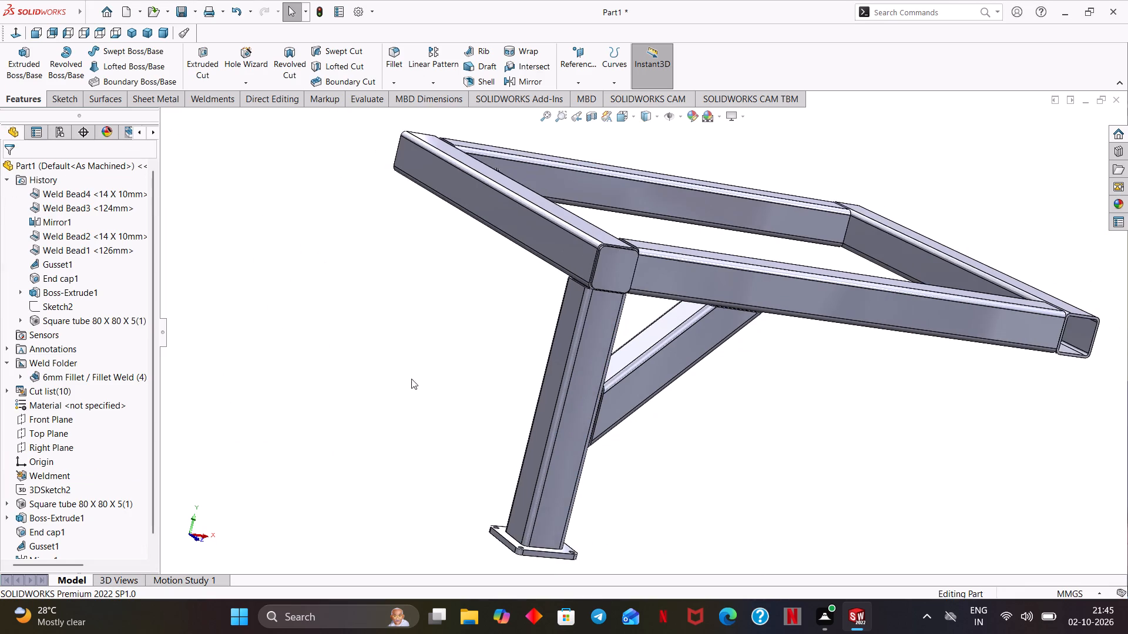
scroll(454, 396, "up", 1)
middle_click_drag(774, 424, 702, 488)
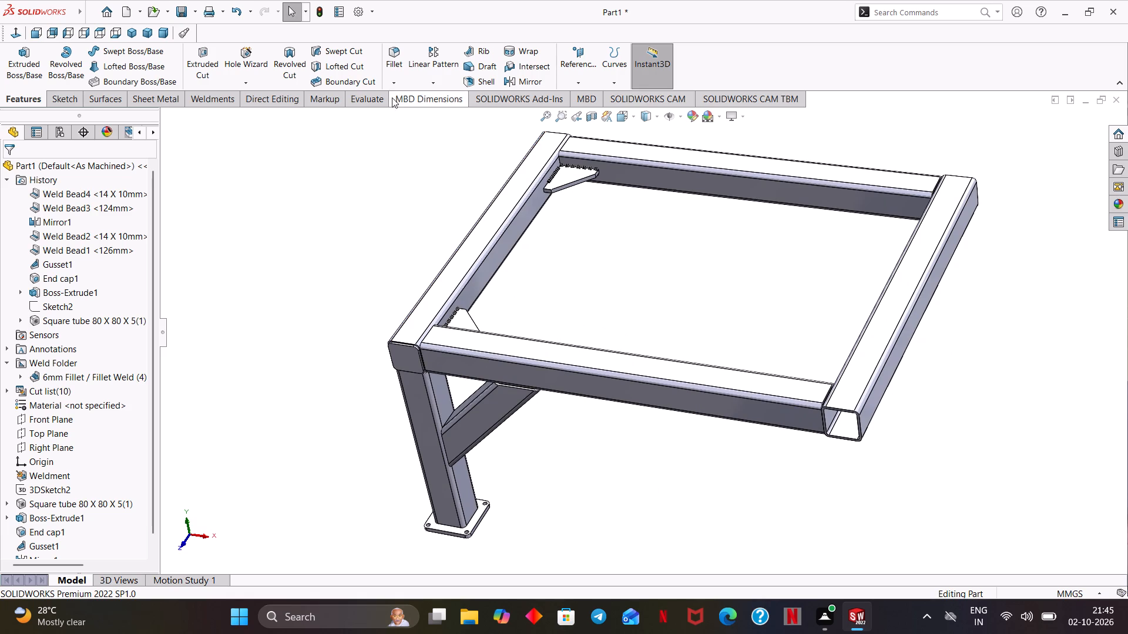
left_click(511, 79)
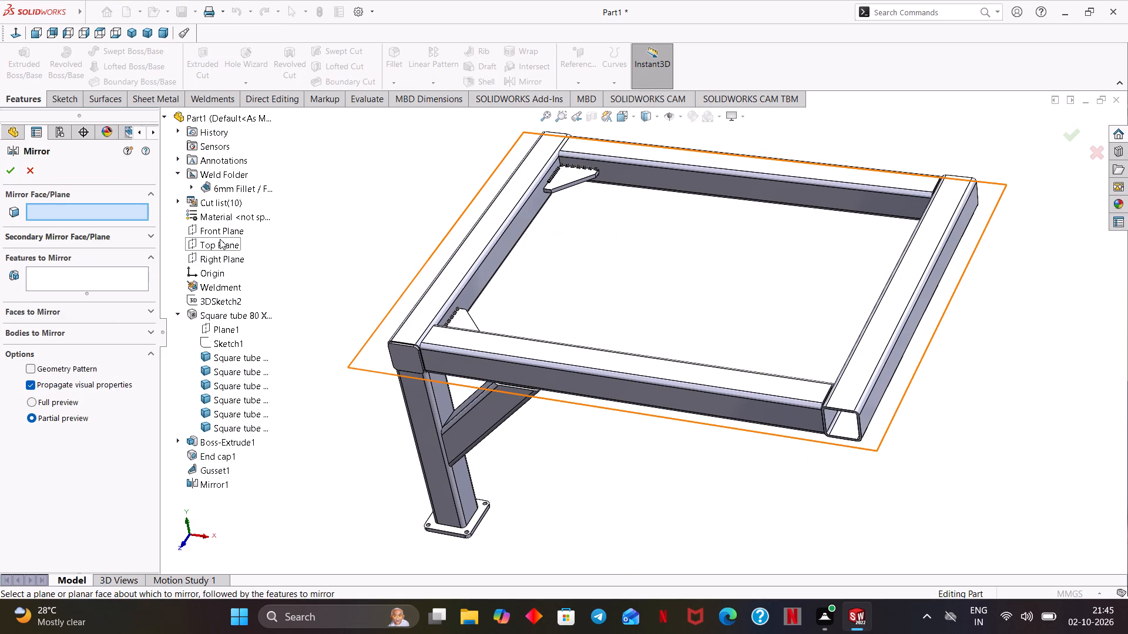
left_click(224, 255)
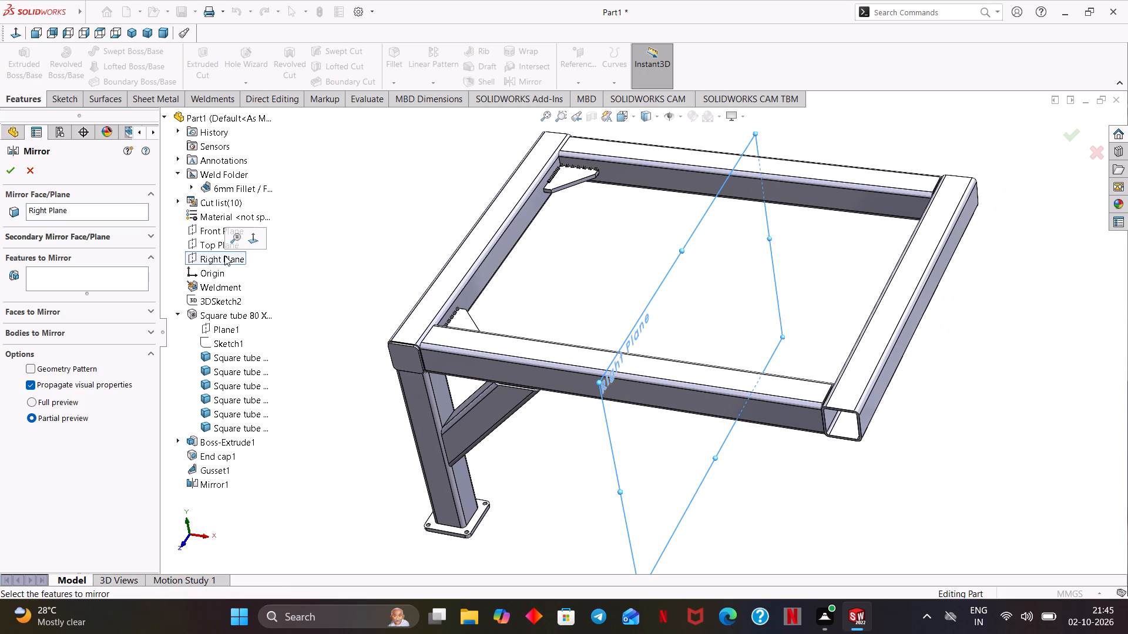
middle_click_drag(300, 328, 317, 320)
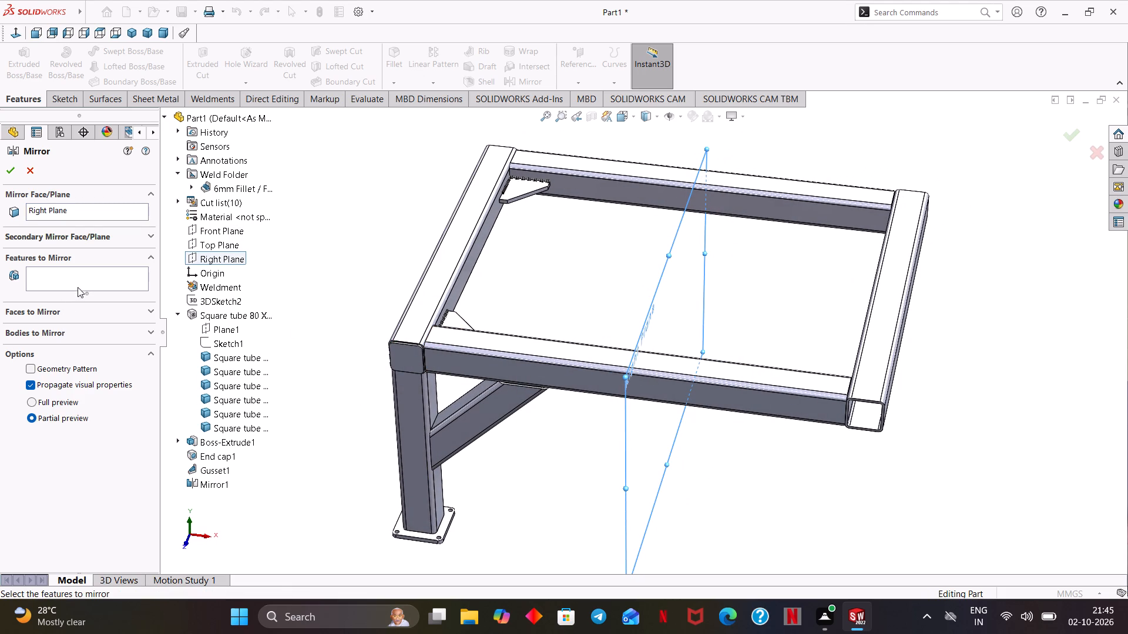
left_click(126, 257)
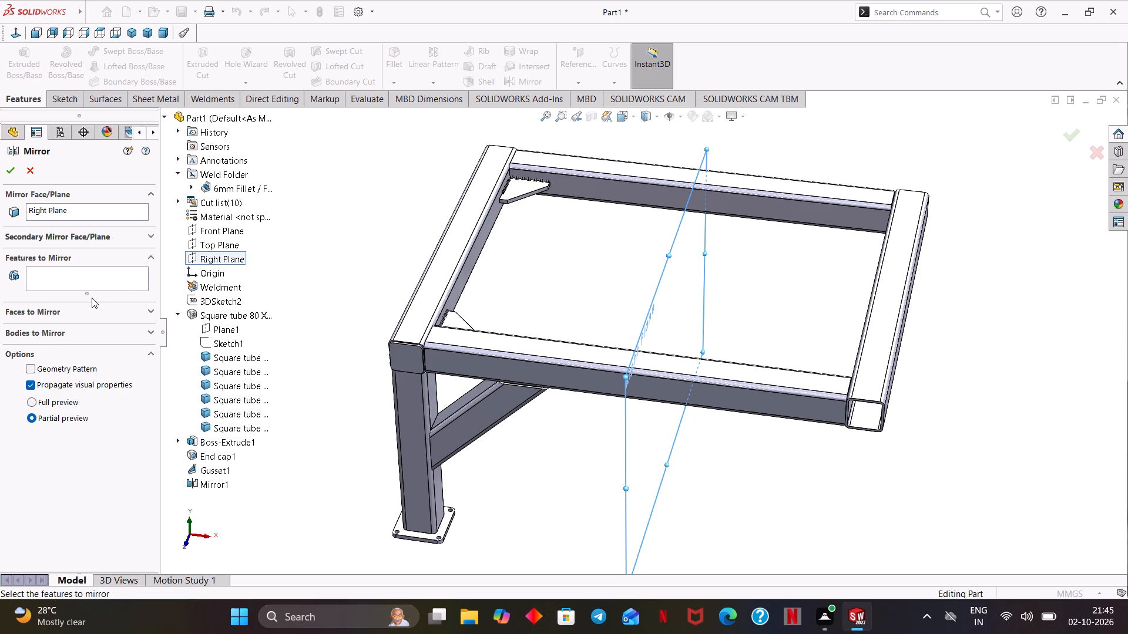
left_click(92, 298)
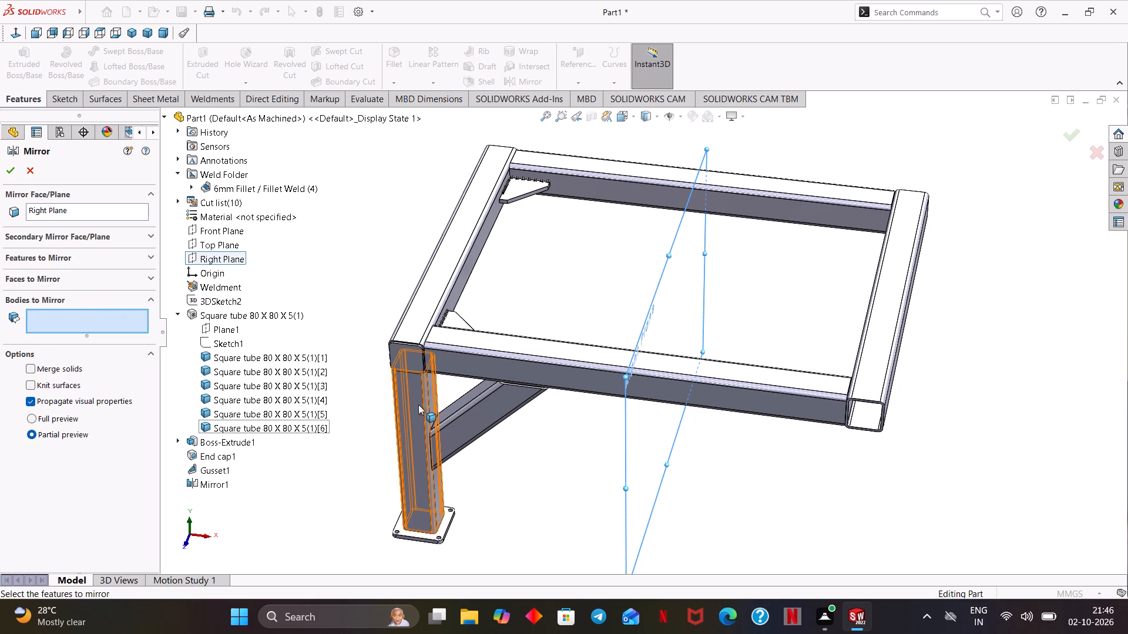
left_click(418, 404)
left_click(476, 415)
left_click(424, 535)
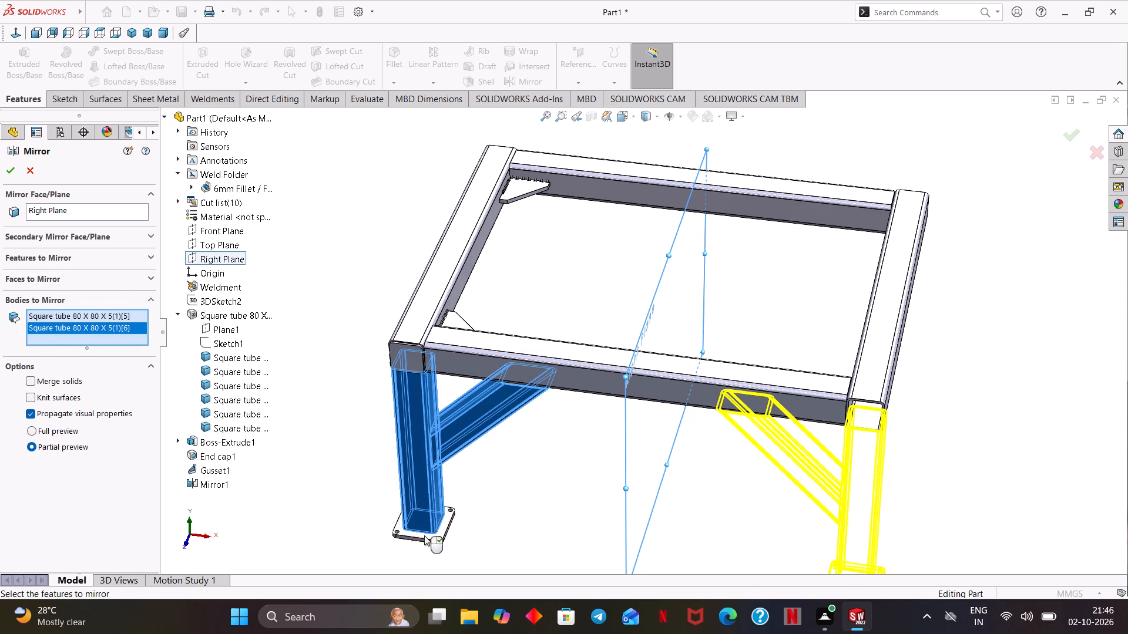
left_click(400, 345)
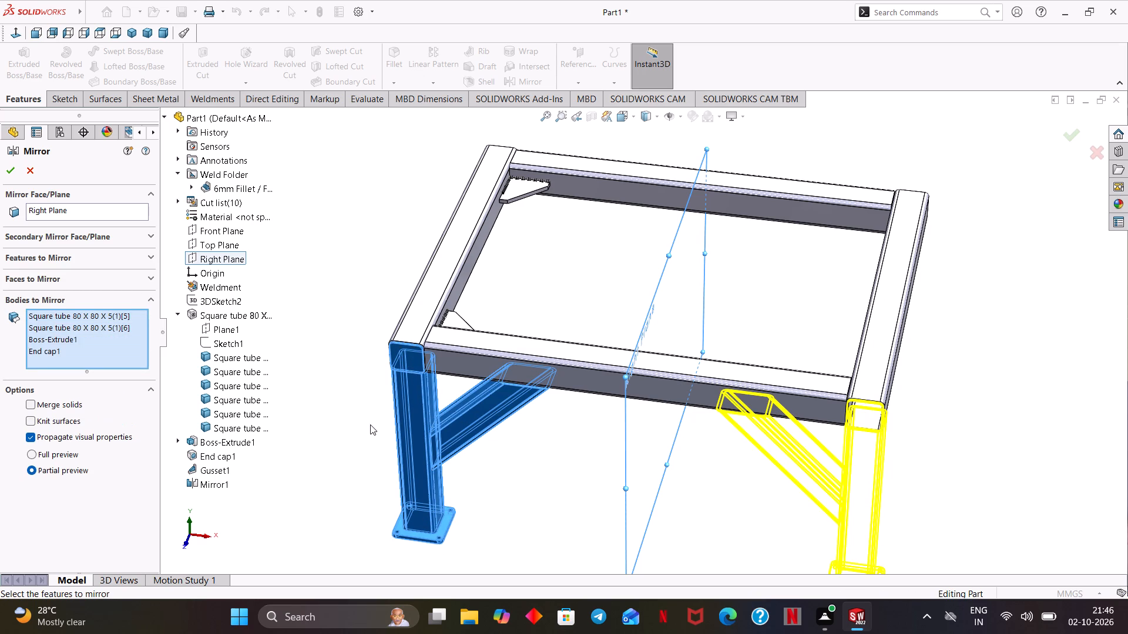
middle_click(372, 423)
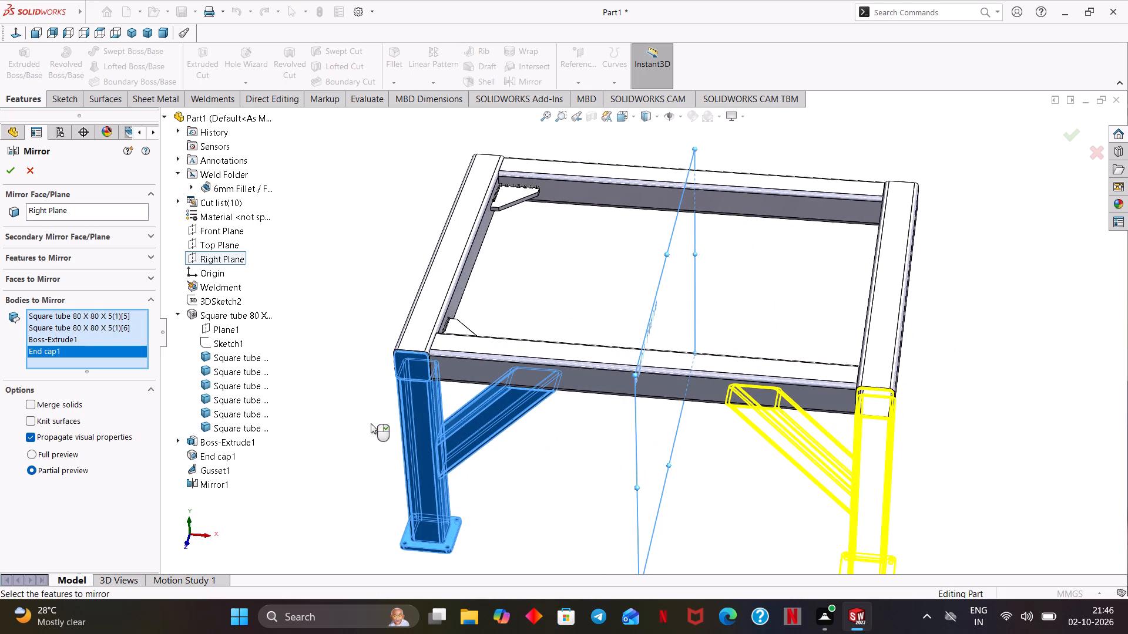
left_click(15, 173)
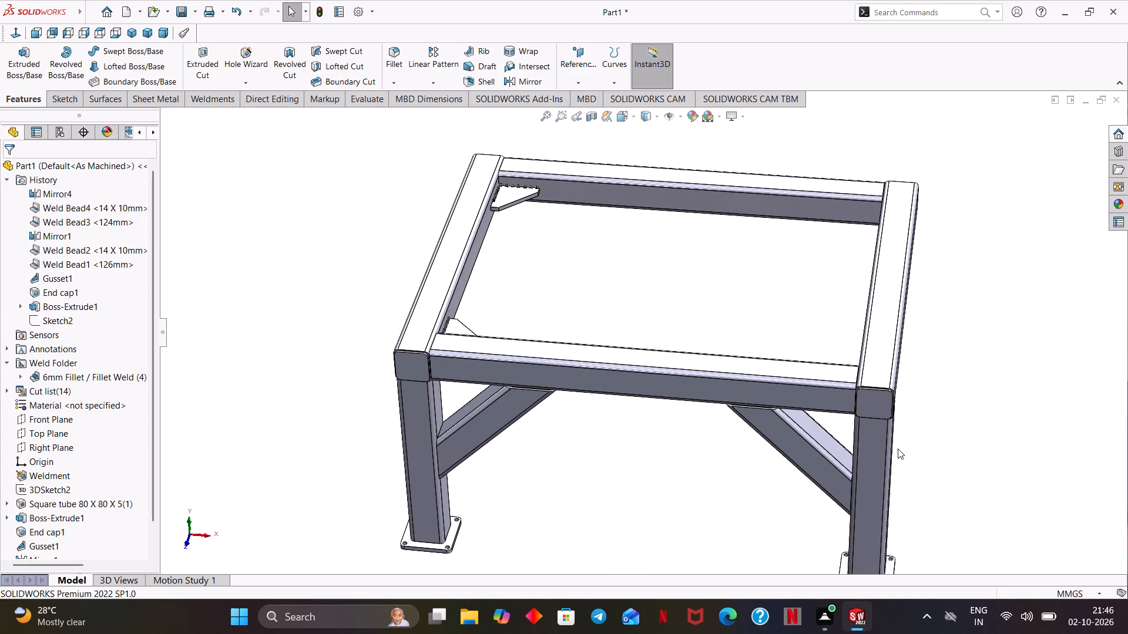
Mirror both legs, both diagonal braces, both base plates and both end caps as bodies about the Front Plane.
scroll(895, 445, "up", 1)
middle_click_drag(986, 487, 1060, 468)
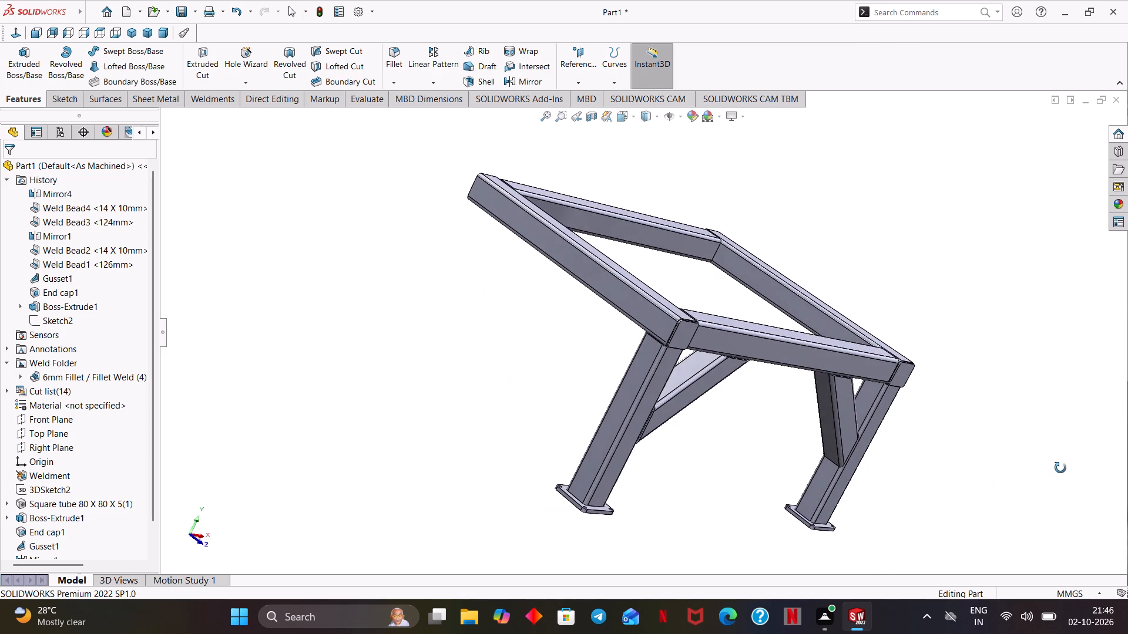
middle_click_drag(1060, 468, 917, 481)
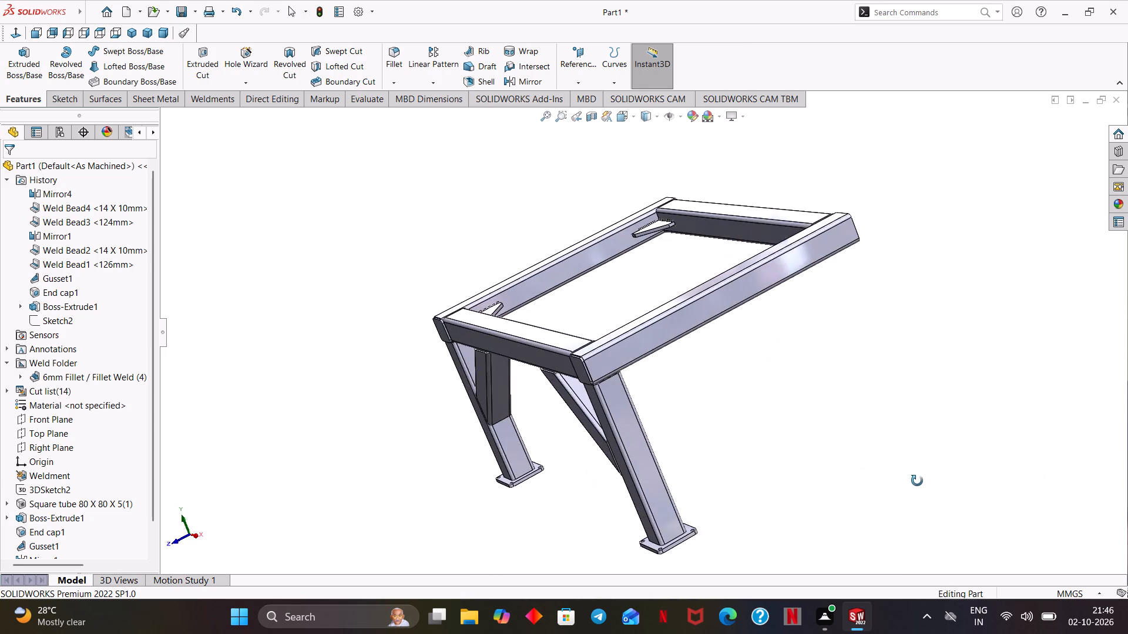
middle_click_drag(917, 481, 918, 484)
middle_click_drag(874, 477, 884, 487)
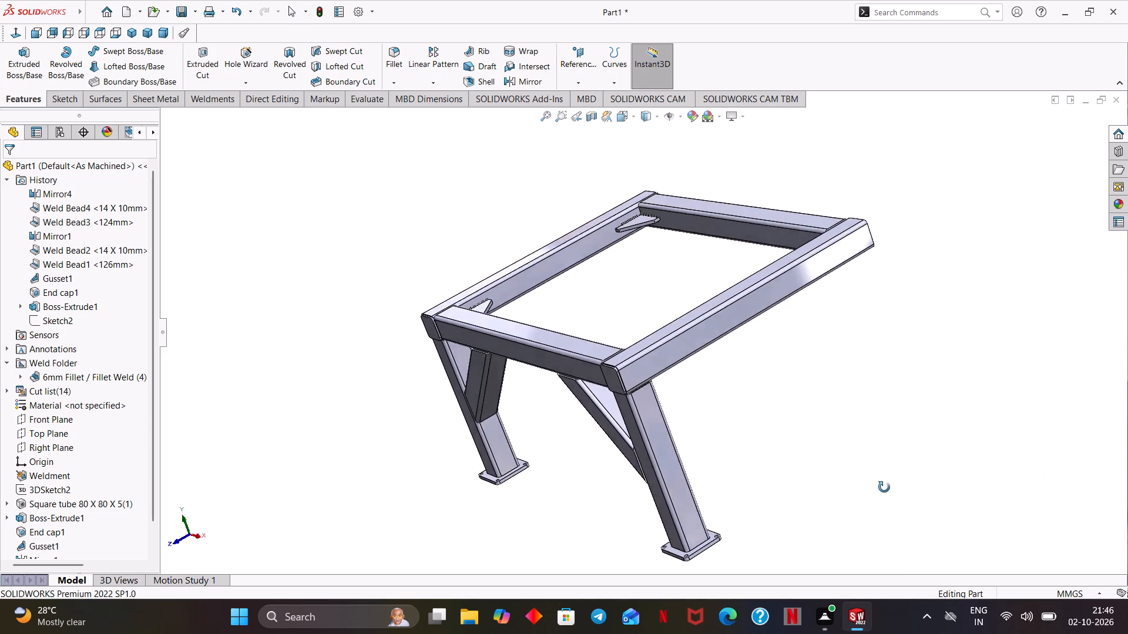
middle_click_drag(884, 487, 888, 495)
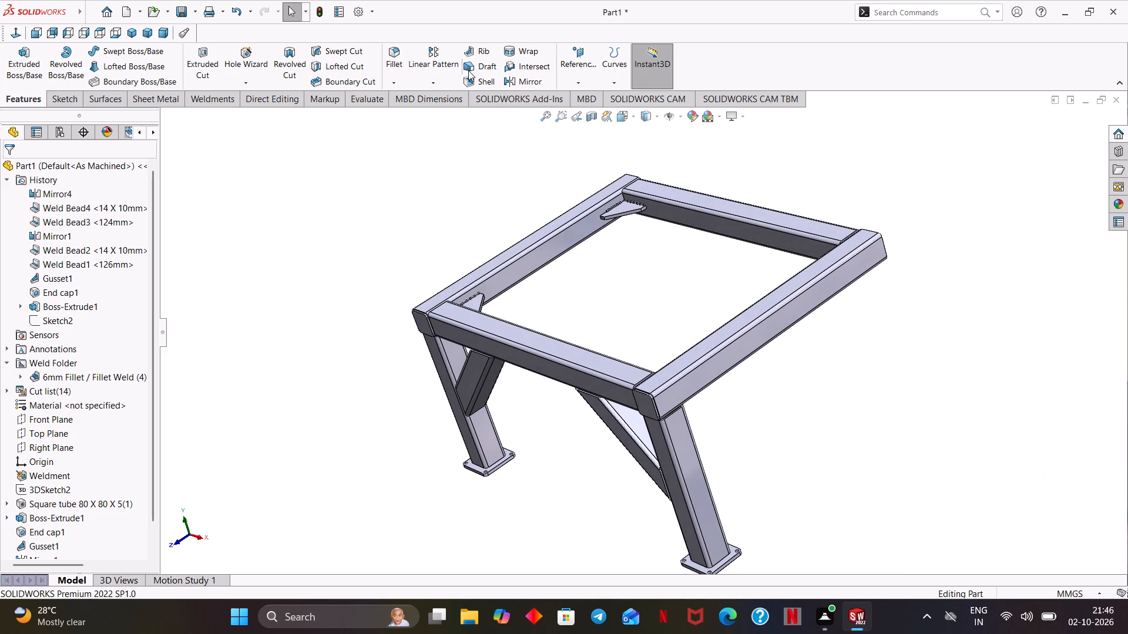
left_click(529, 82)
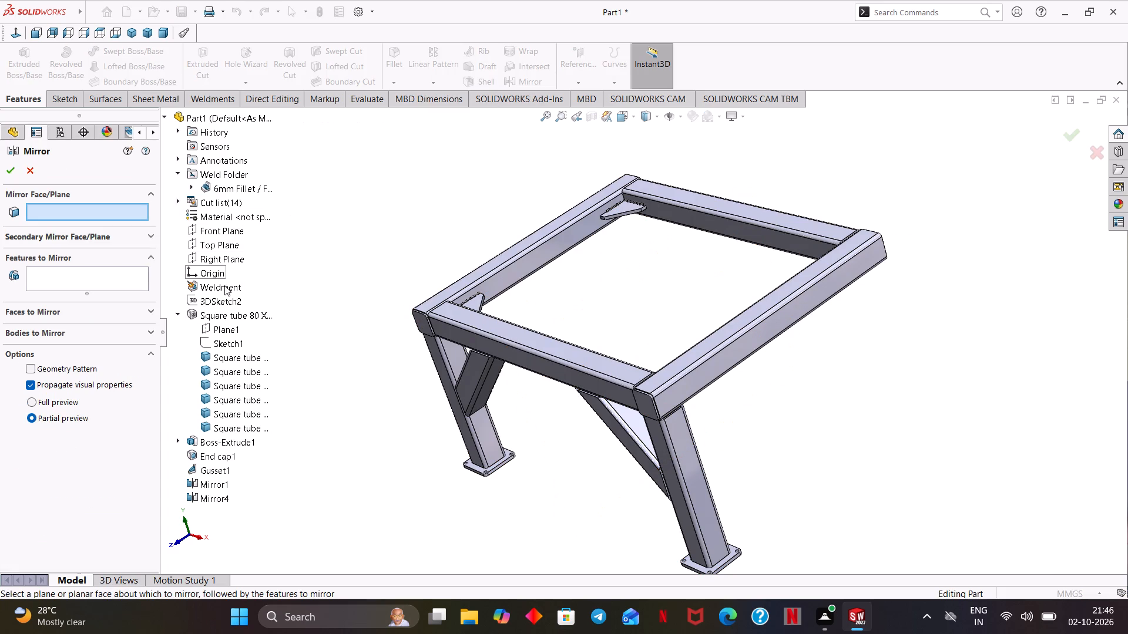
left_click(223, 231)
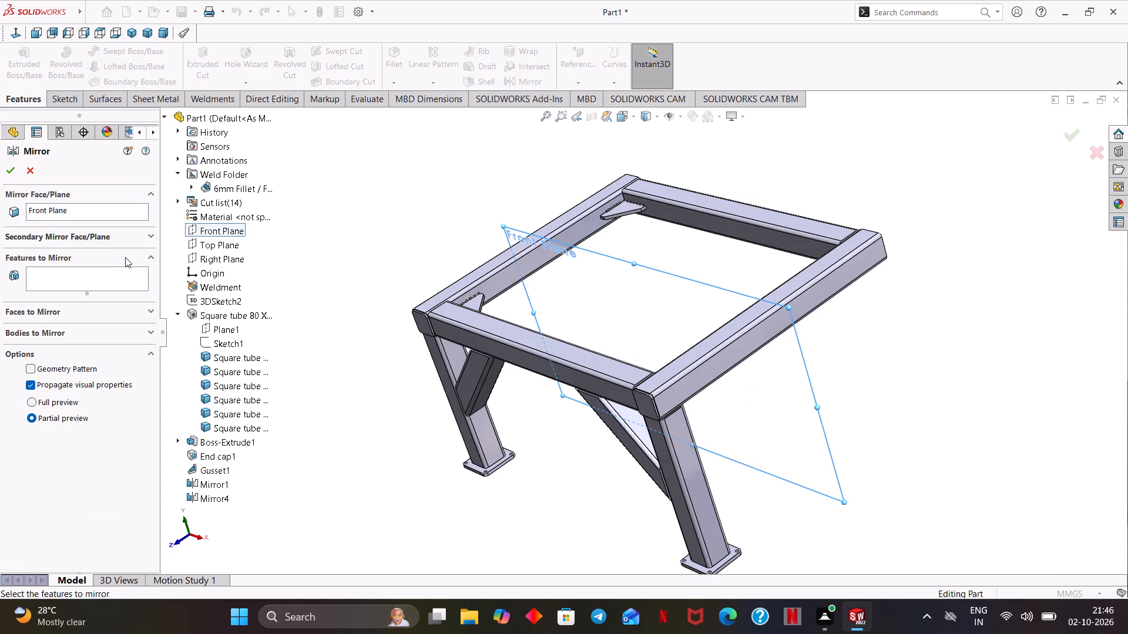
left_click(130, 251)
left_click(87, 333)
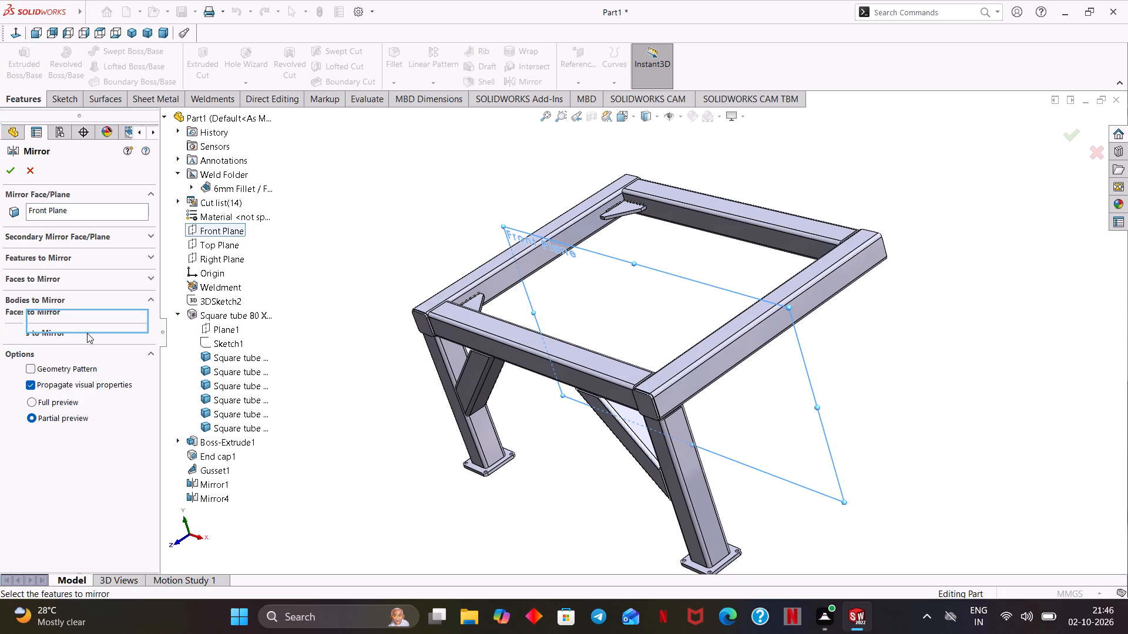
middle_click(439, 404)
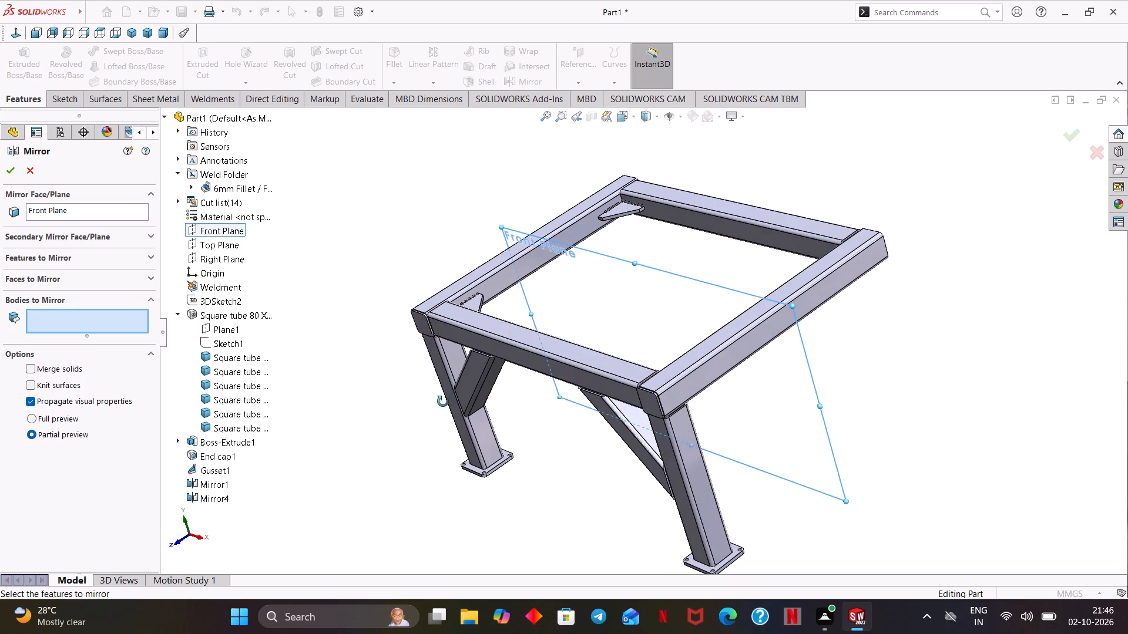
left_click(445, 392)
left_click(468, 379)
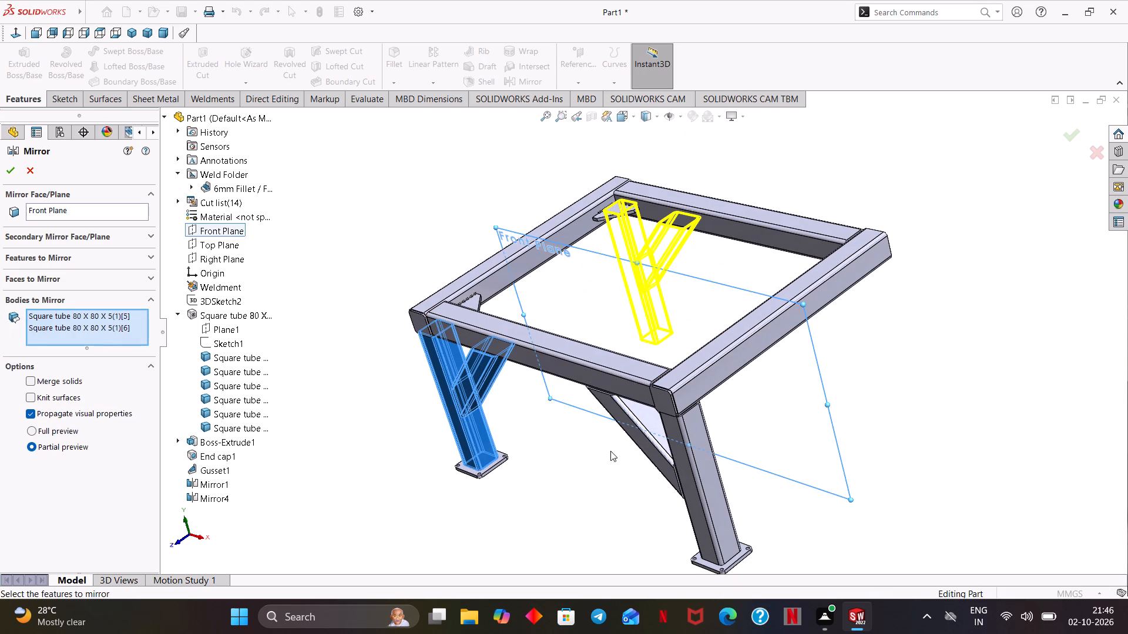
left_click(649, 448)
left_click(695, 493)
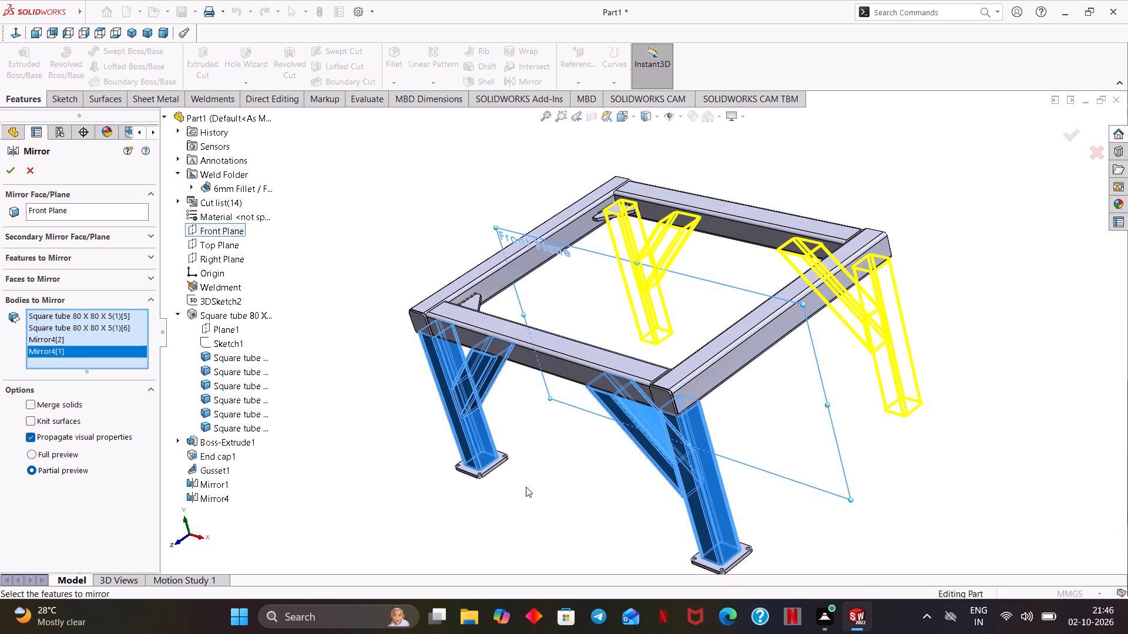
left_click(488, 472)
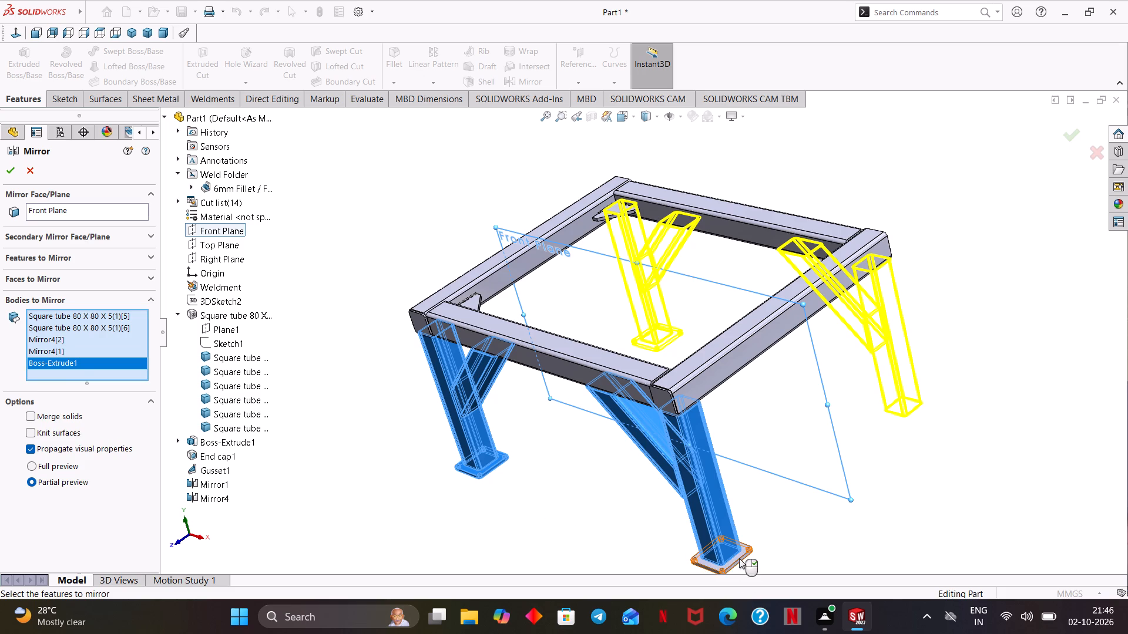
left_click(739, 558)
middle_click_drag(505, 407, 548, 410)
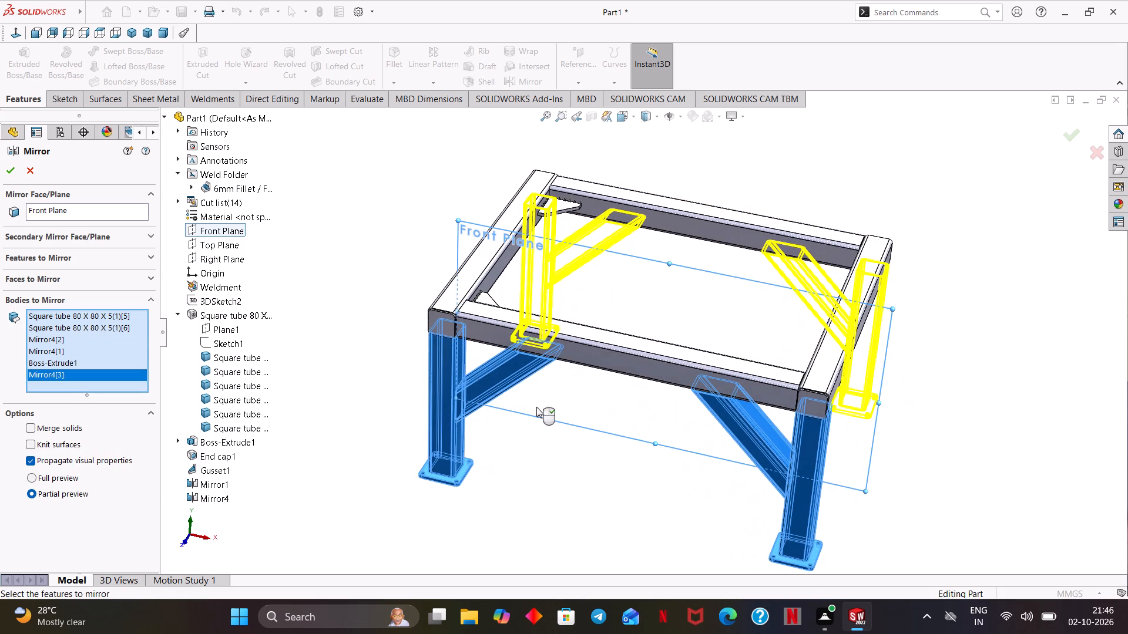
left_click(439, 311)
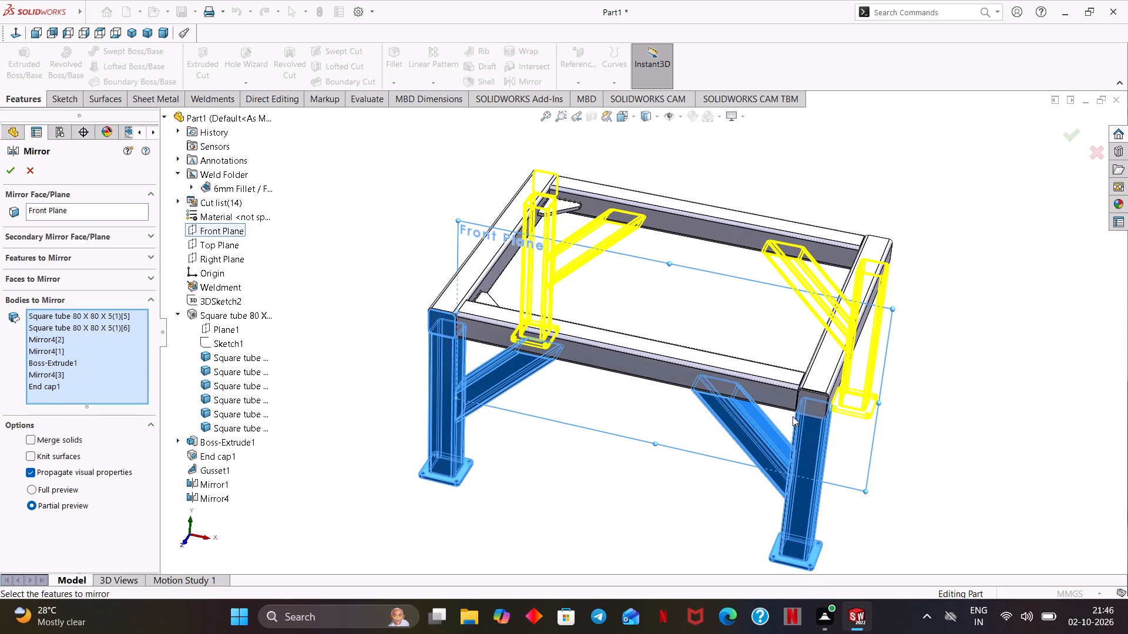
left_click(803, 396)
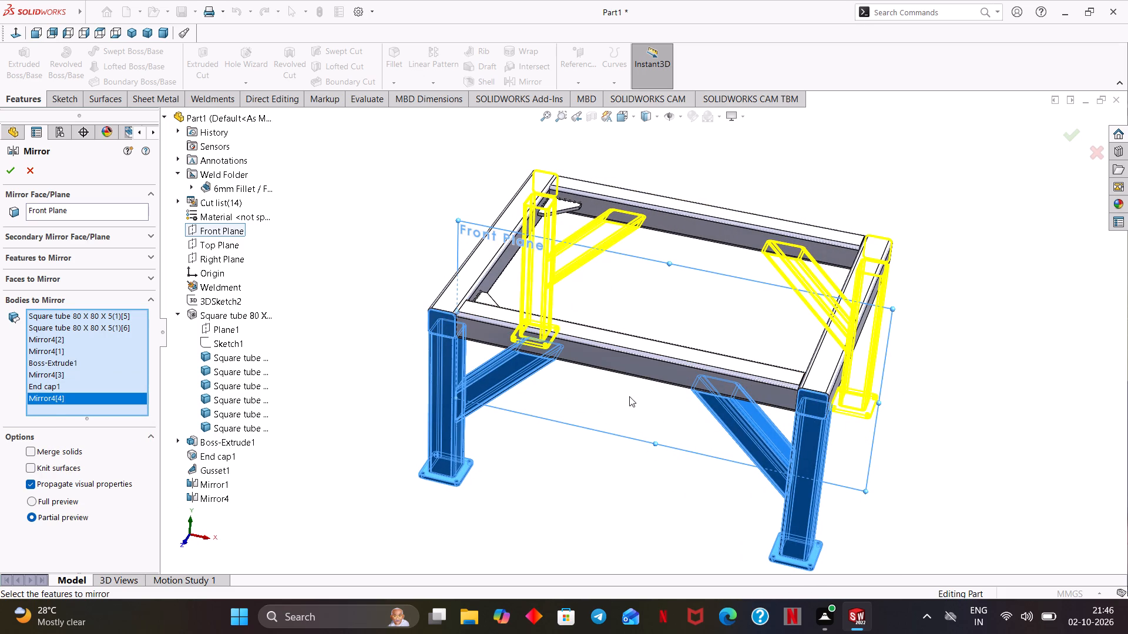
left_click(9, 175)
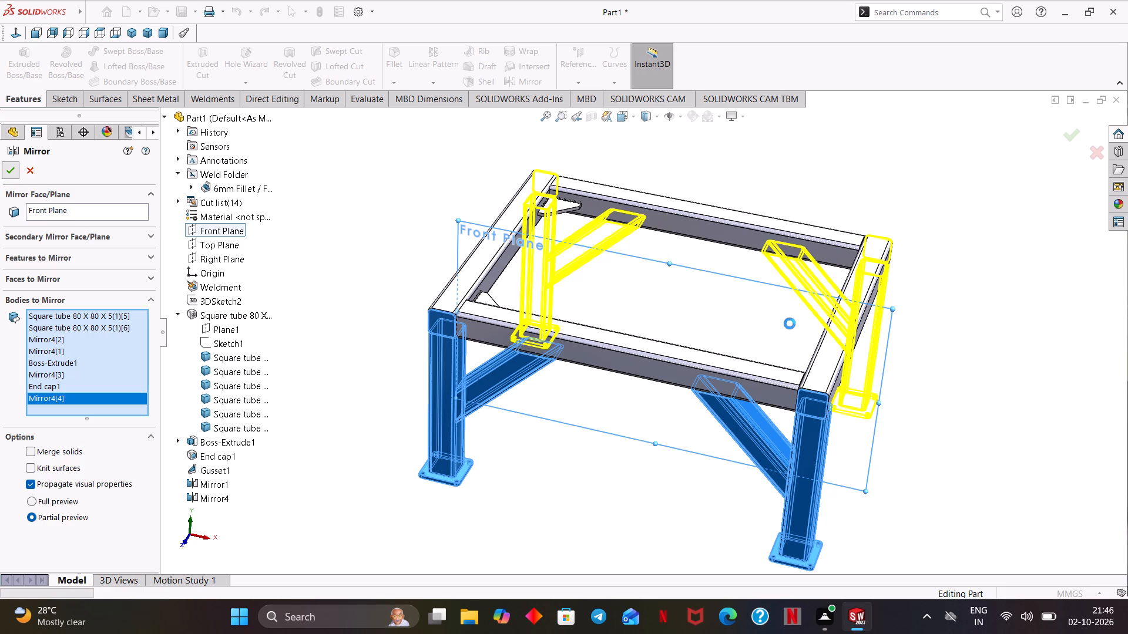
Examine the four-legged frame's braces, gussets, base plates and end caps from all sides, finishing in the isometric view.
middle_click_drag(954, 470, 954, 468)
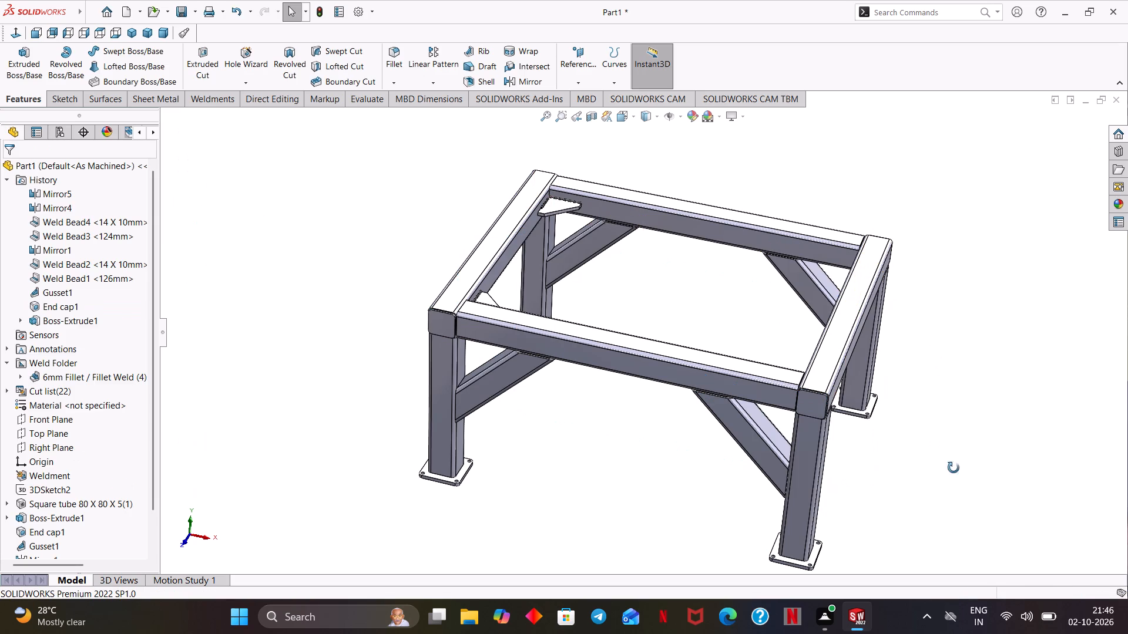
middle_click_drag(954, 468, 730, 471)
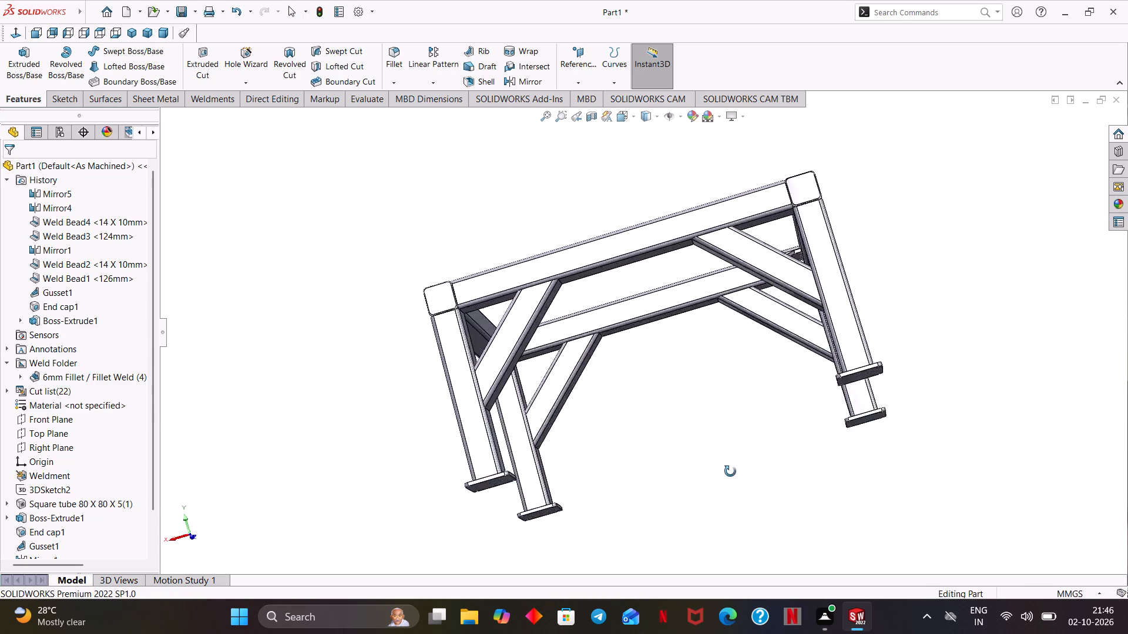
middle_click_drag(730, 471, 918, 469)
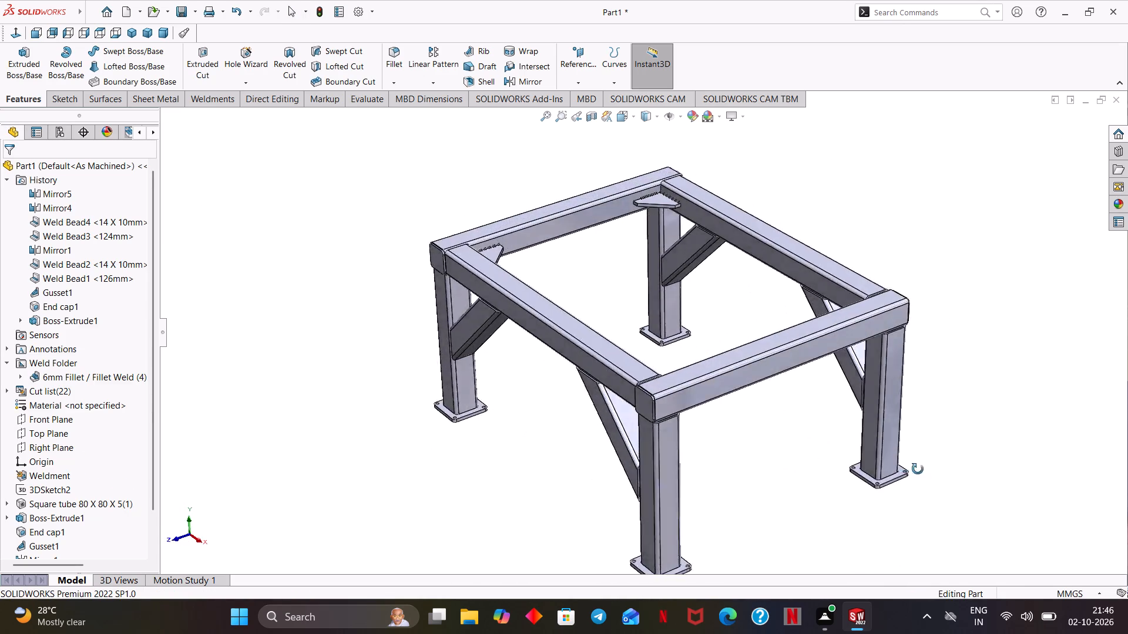
middle_click_drag(918, 469, 431, 529)
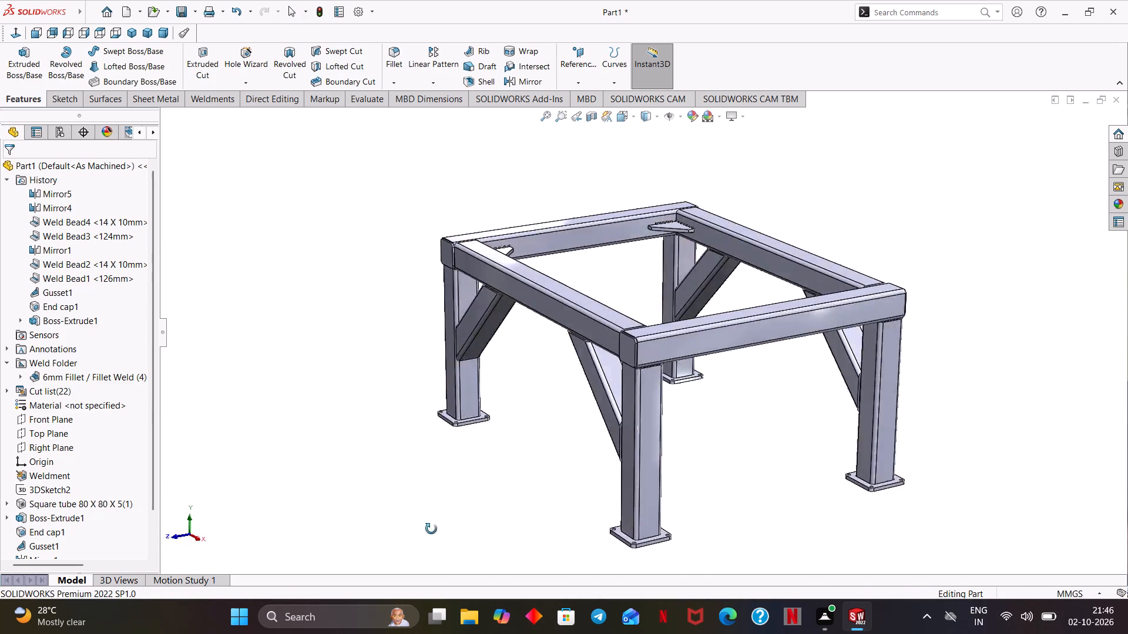
middle_click_drag(431, 529, 789, 585)
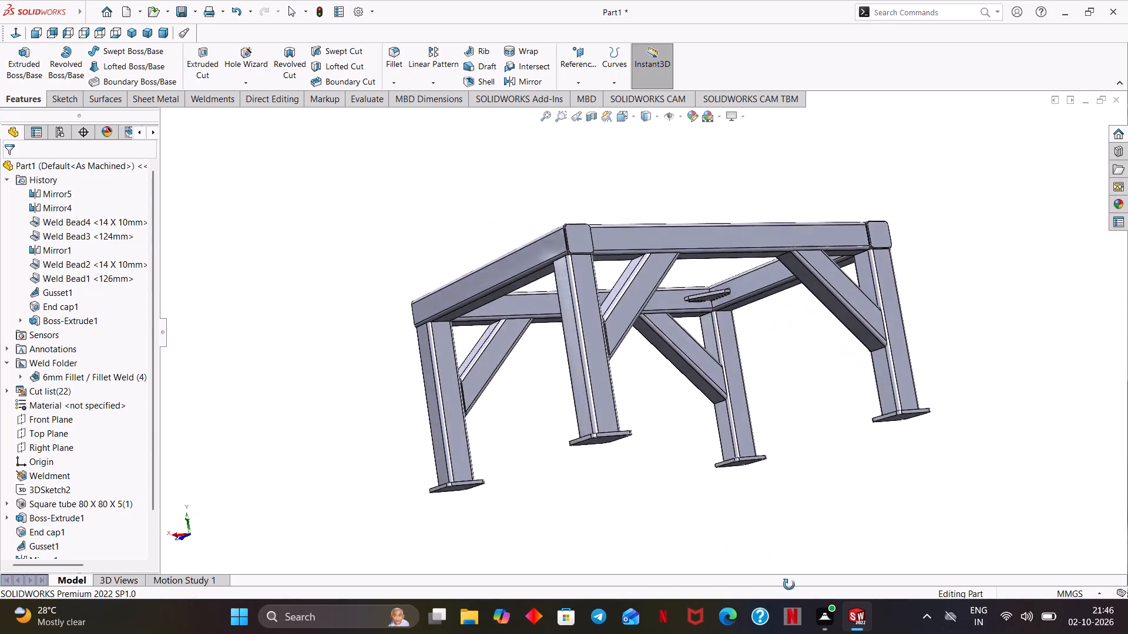
middle_click_drag(789, 585, 925, 620)
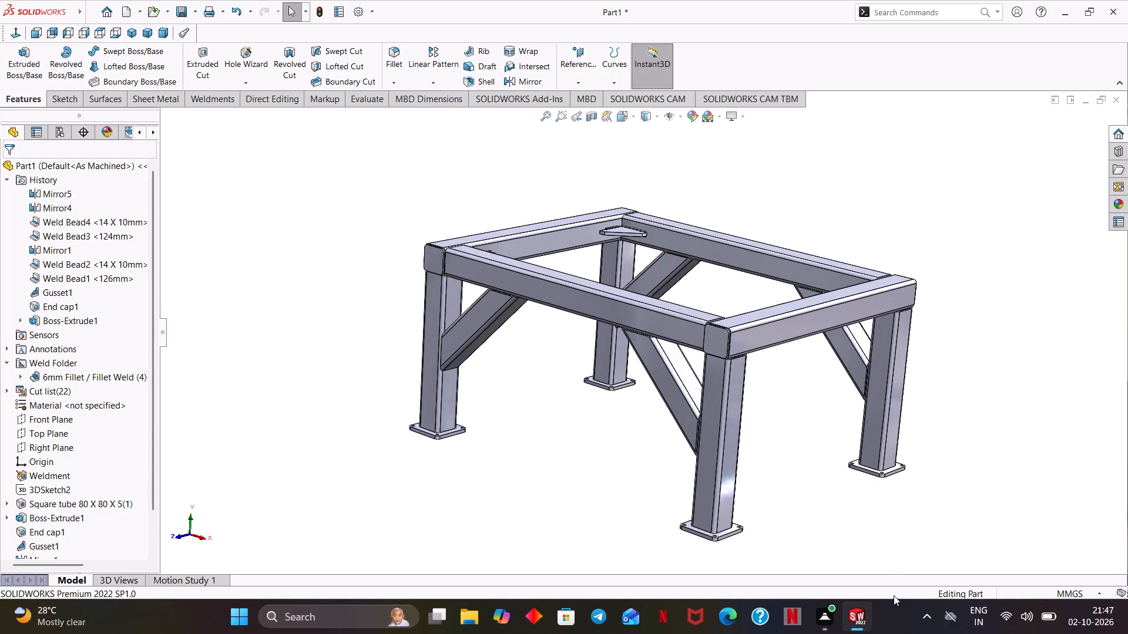
key("ctrl+7")
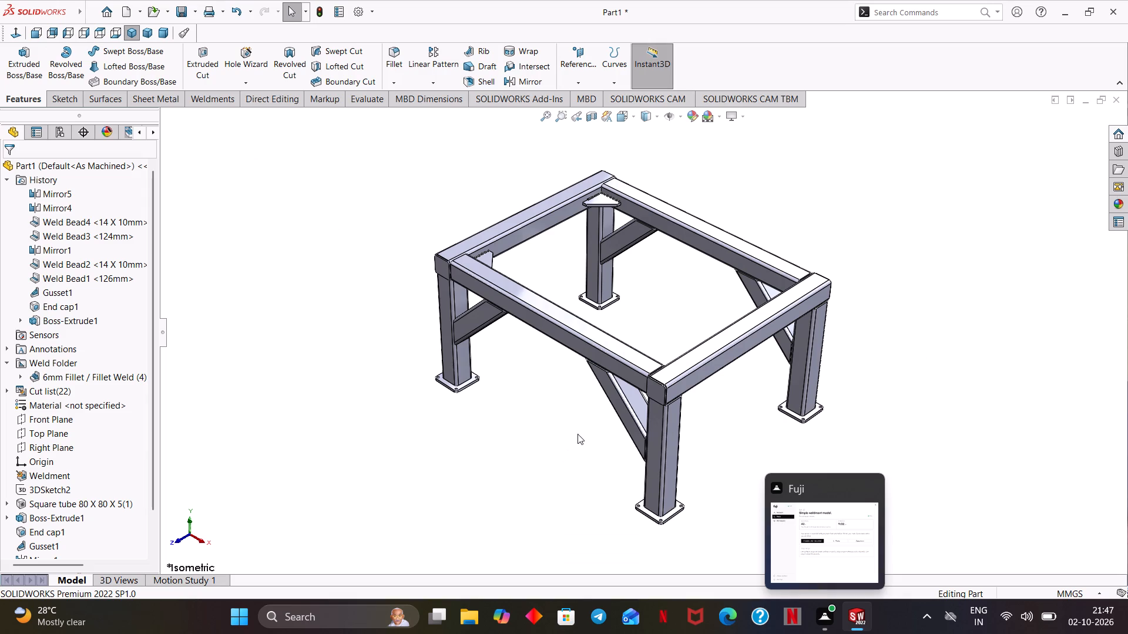
scroll(576, 403, "down", 1)
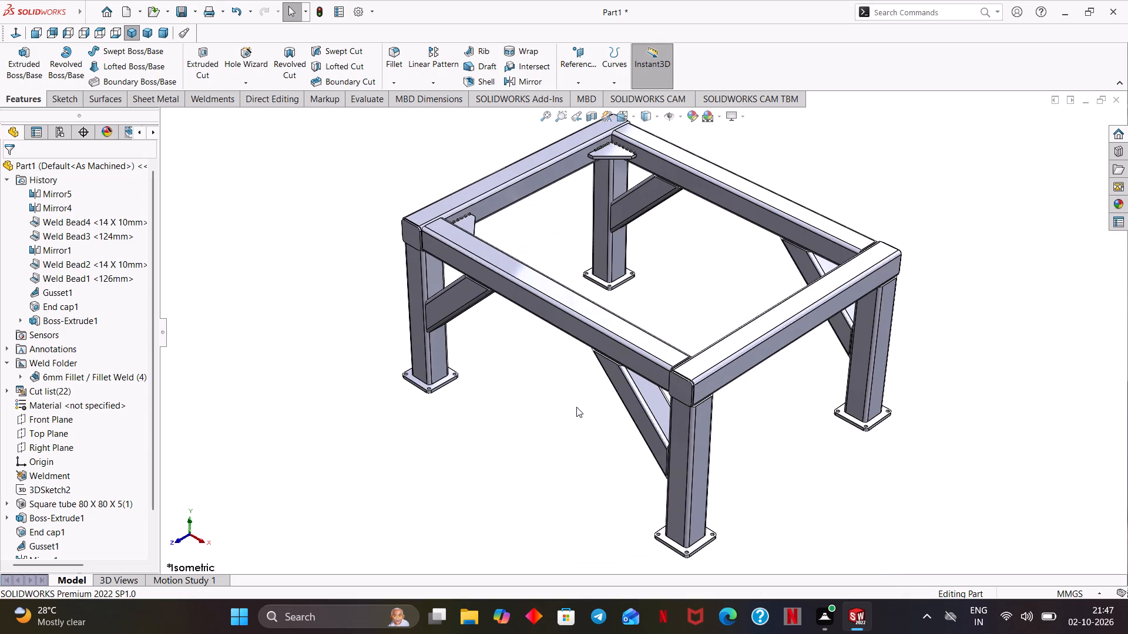
scroll(556, 417, "up", 1)
middle_click_drag(537, 418, 470, 459, "ctrl")
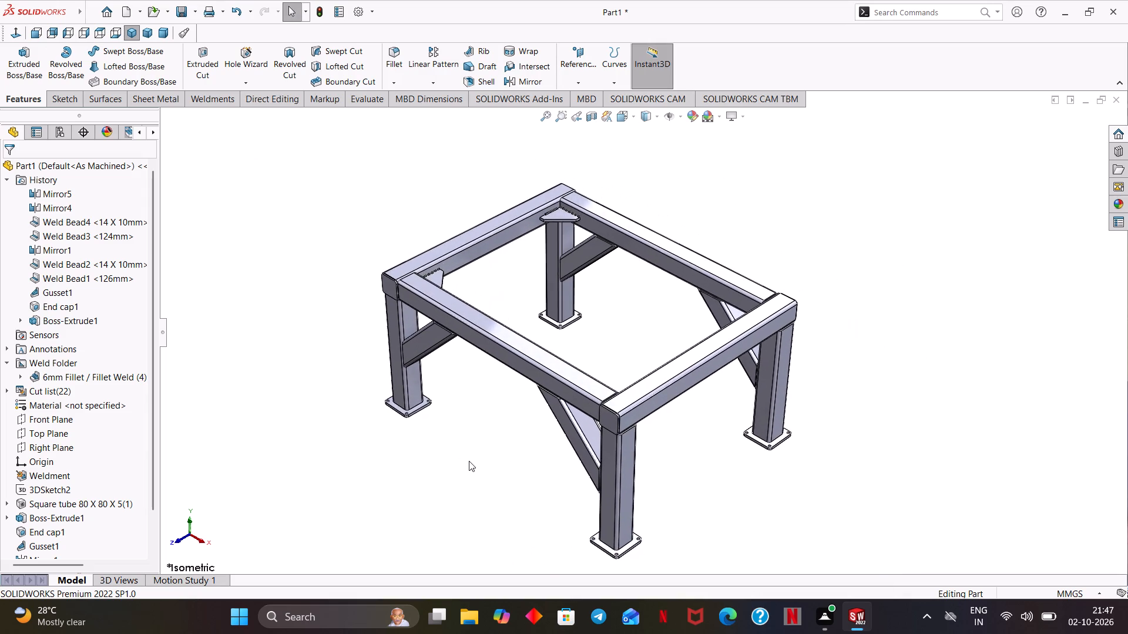
middle_click(468, 459, "shift")
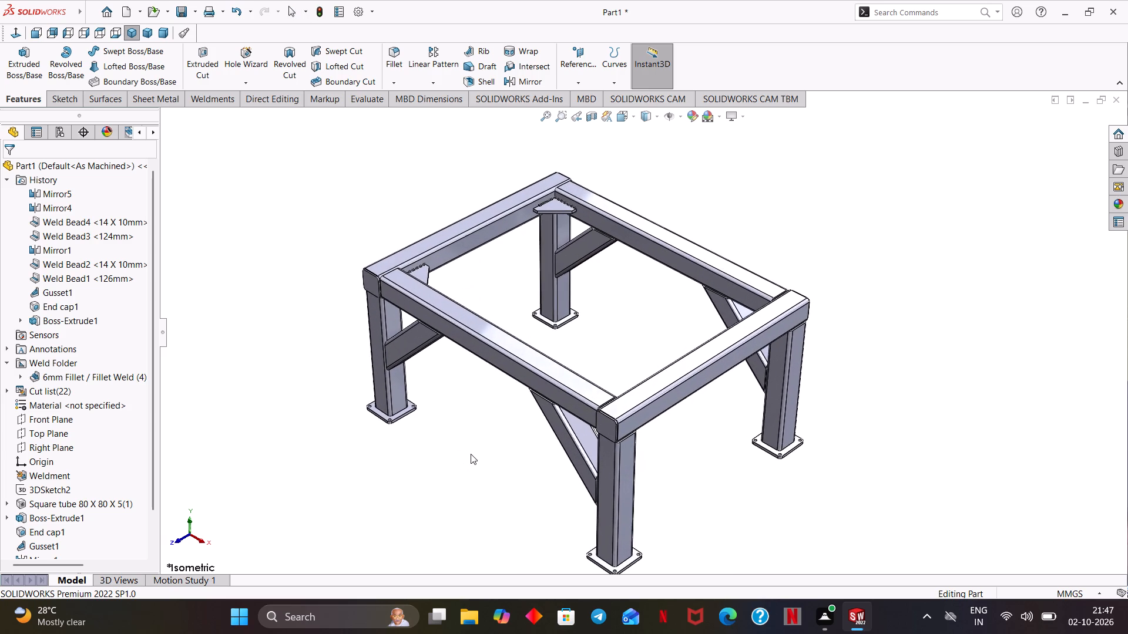
middle_click_drag(472, 453, 515, 436, "ctrl")
middle_click_drag(522, 460, 528, 456)
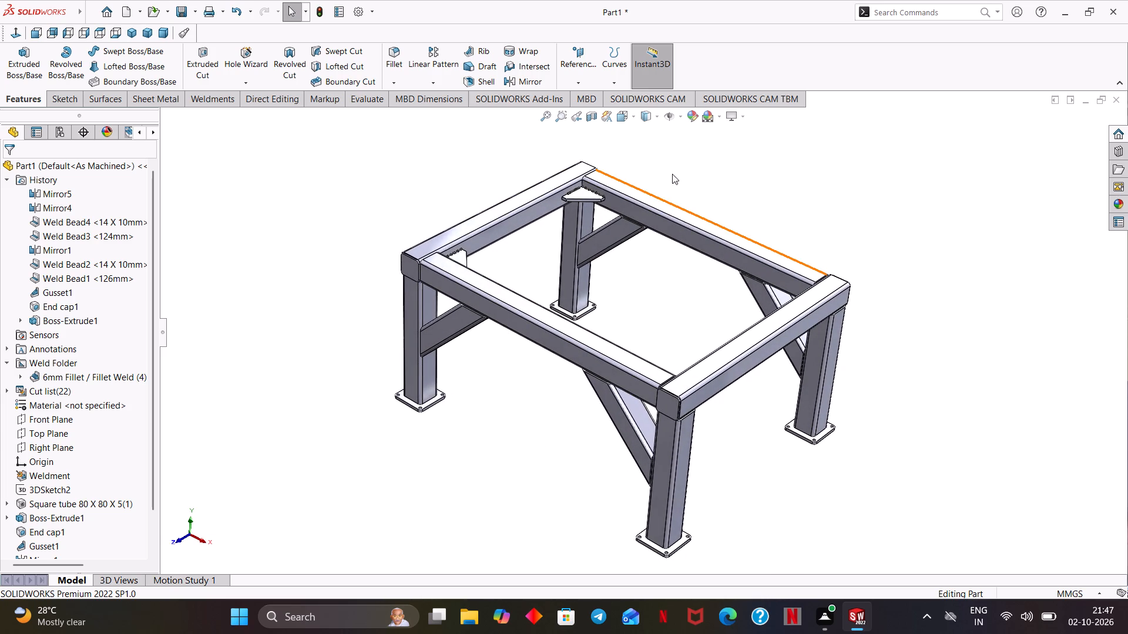
middle_click_drag(386, 440, 384, 446)
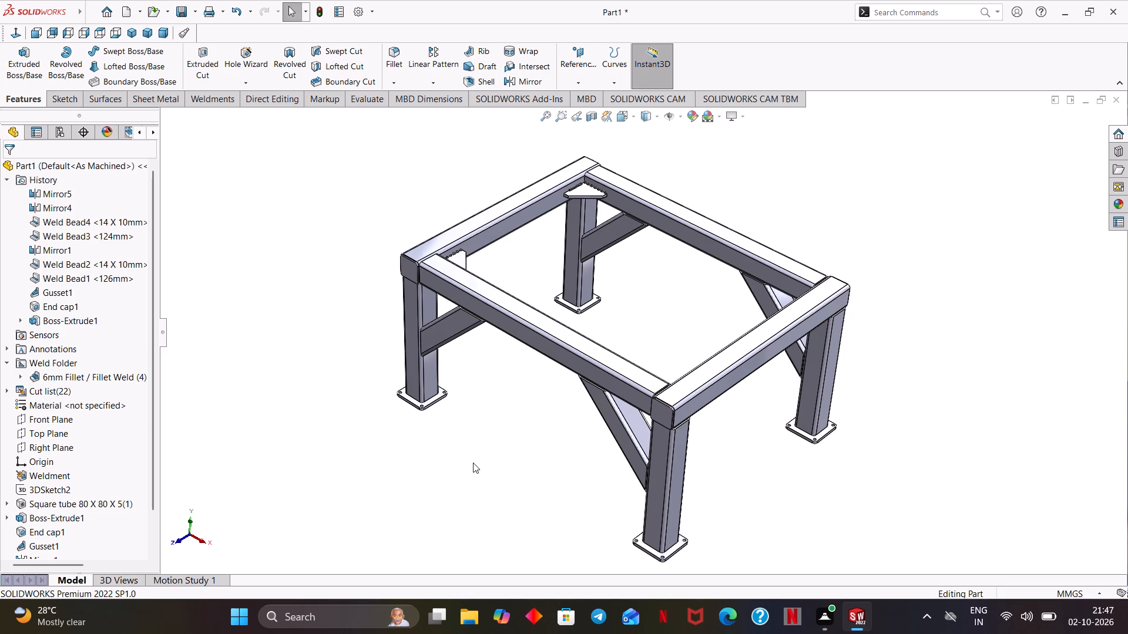
middle_click_drag(487, 446, 490, 430)
middle_click_drag(490, 430, 491, 425)
middle_click_drag(526, 437, 510, 467, "ctrl")
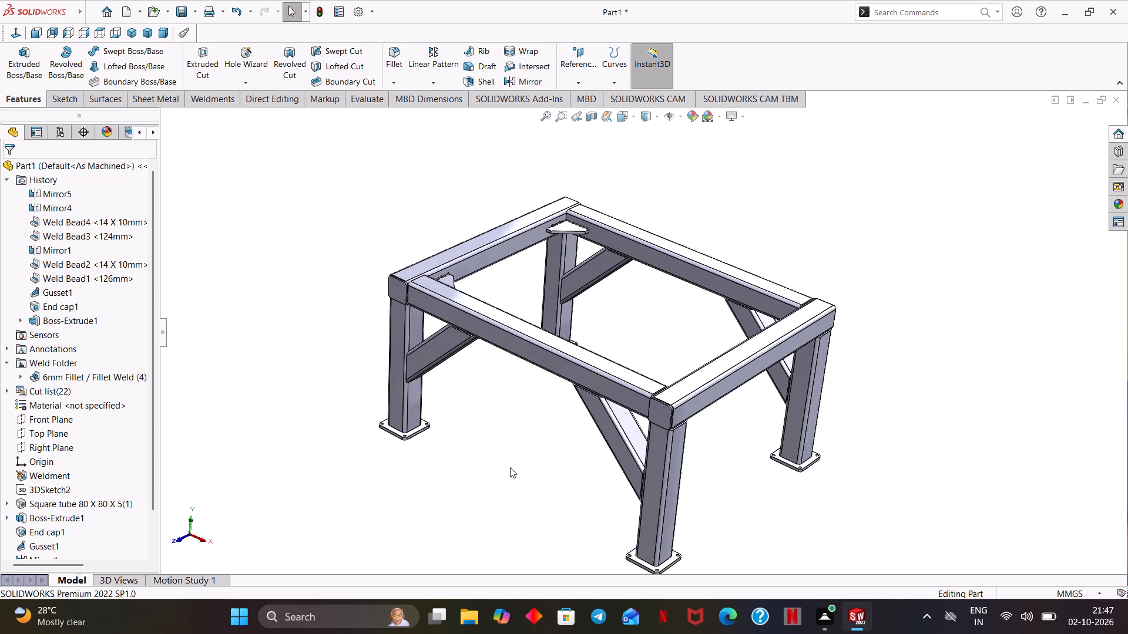
middle_click(510, 467)
middle_click_drag(508, 483, 524, 471, "ctrl")
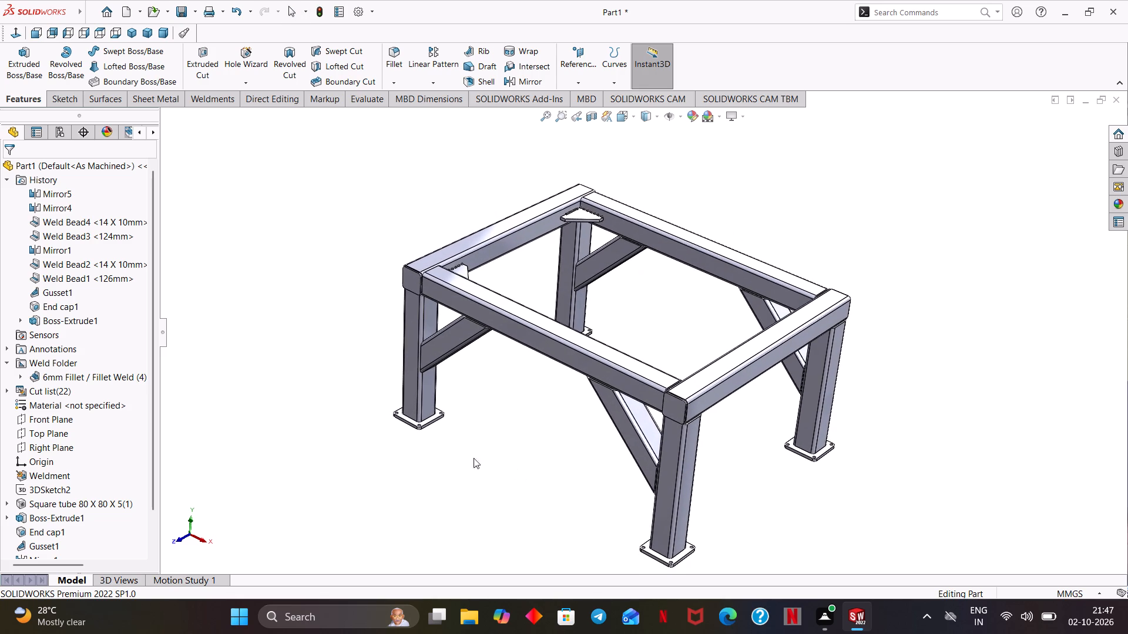
key("ctrl+8")
key("ctrl+7")
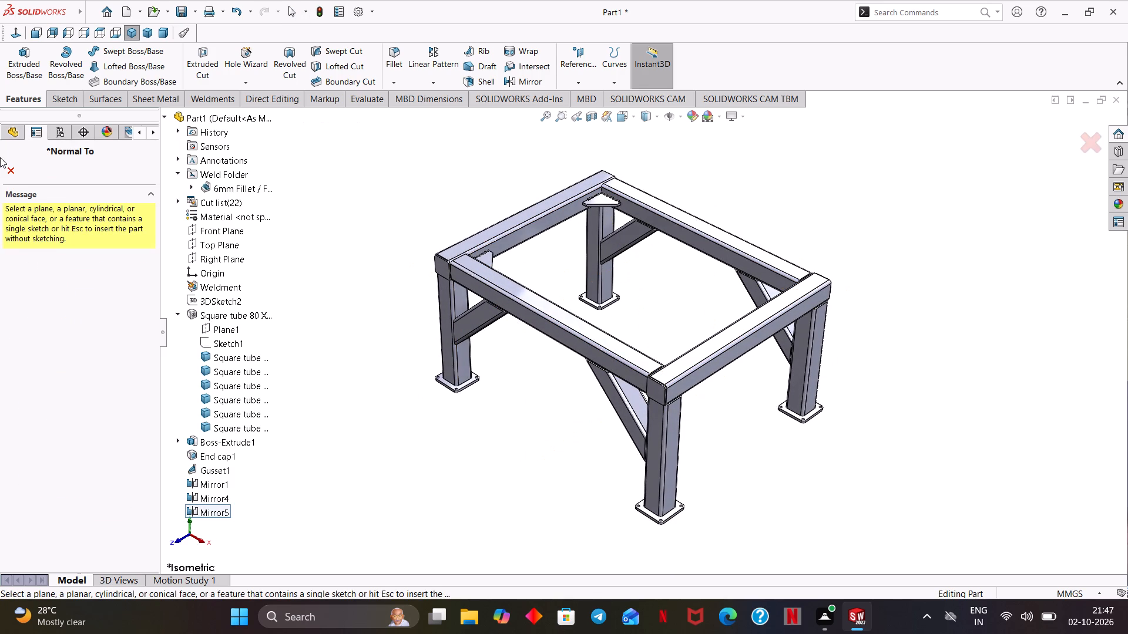
left_click(15, 169)
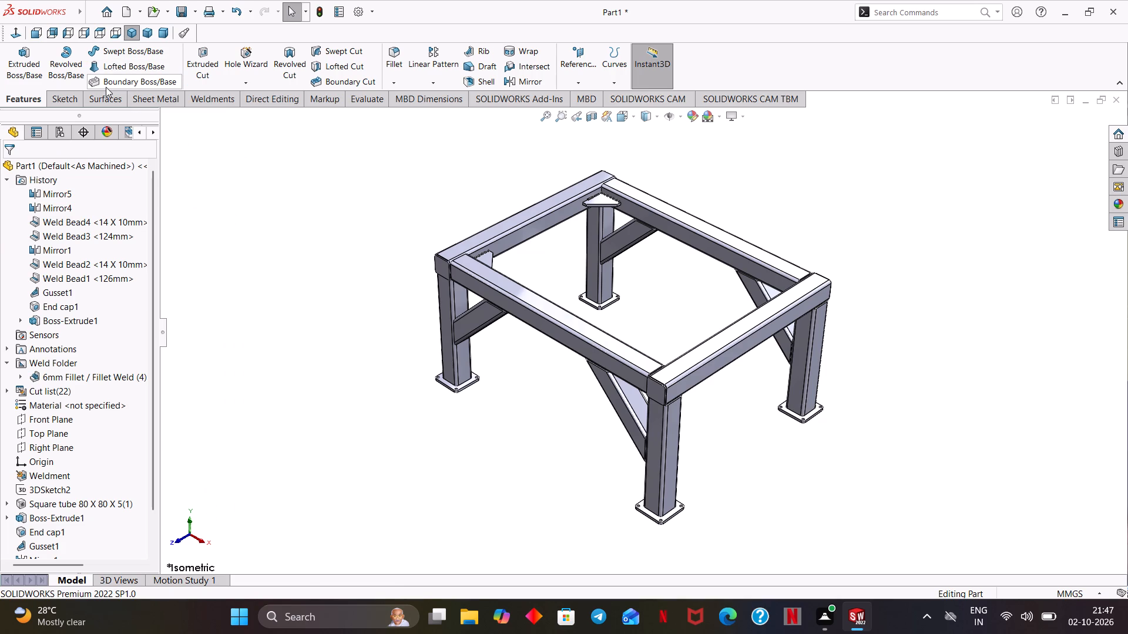
Save the part as "basic weldments" in the Intern solidworks folder.
key("ctrl+s")
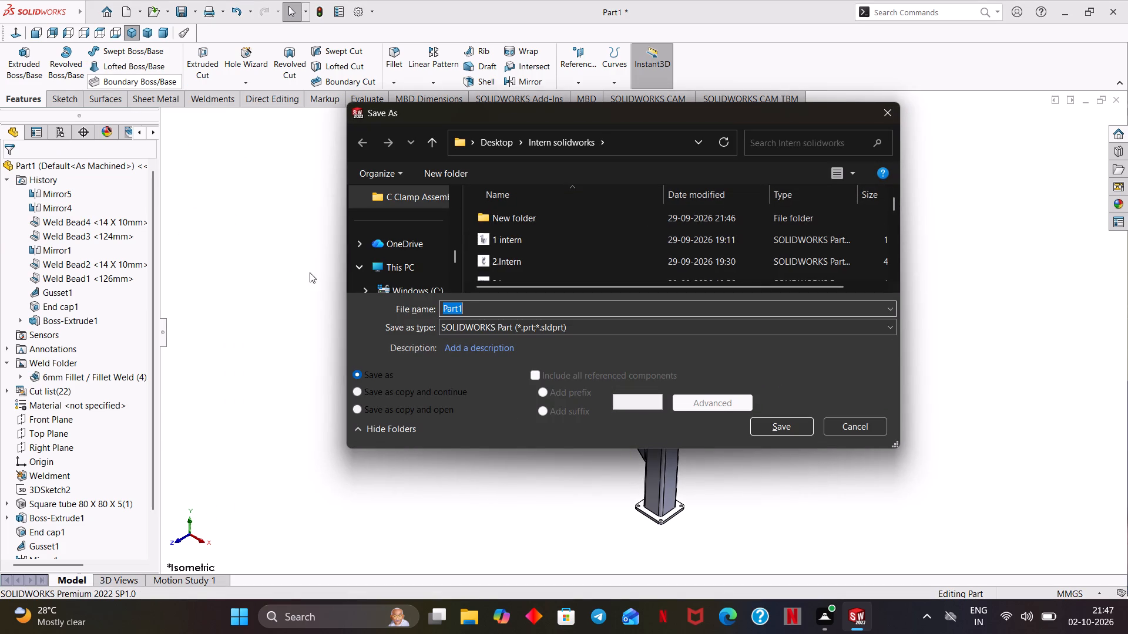
scroll(505, 268, "down", 1)
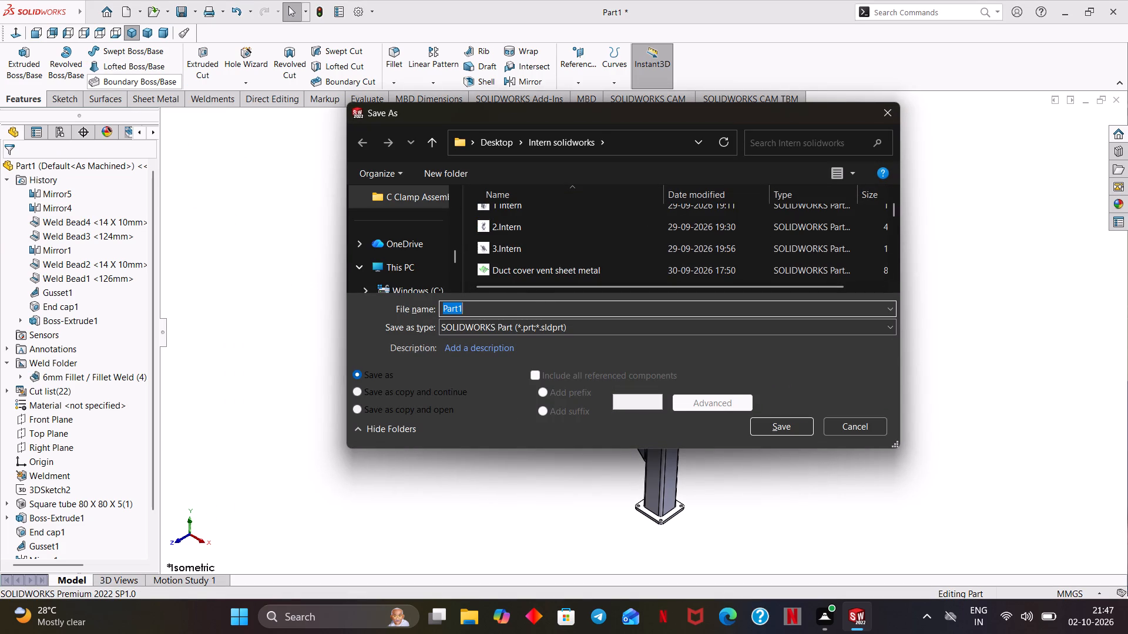
type("basix")
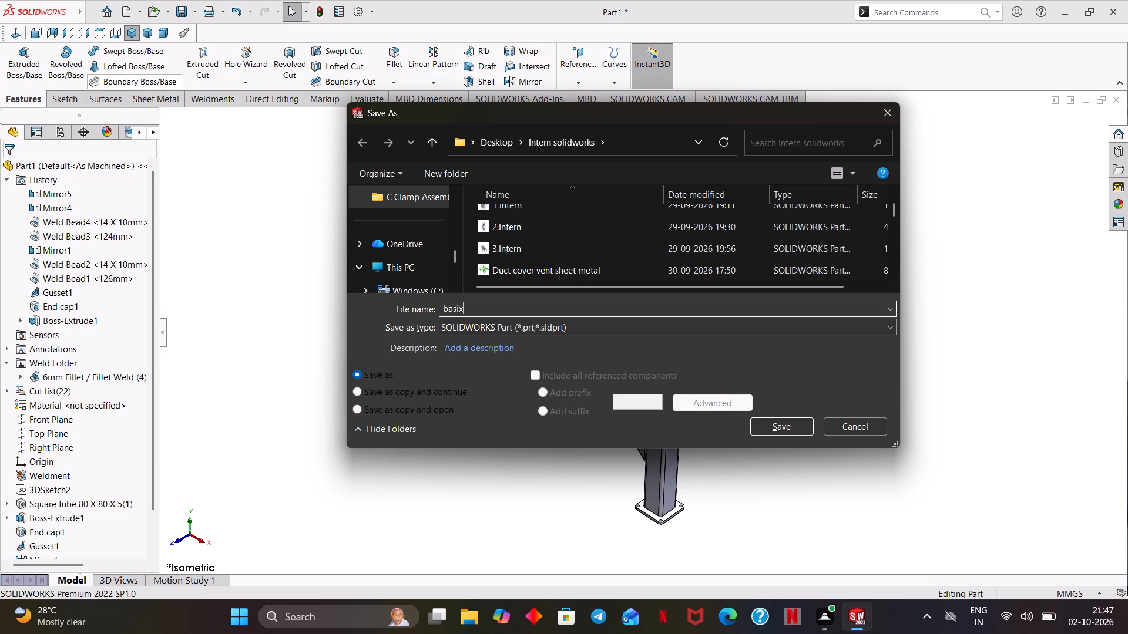
key("BackSpace")
type("c")
key("space")
key("e")
key("BackSpace")
type("weld")
type("ments")
left_click(785, 427)
Preview the isometric view's print and print it with Microsoft Print to PDF as "Basic weldments" in the Intern solidworks folder.
key("ctrl+p")
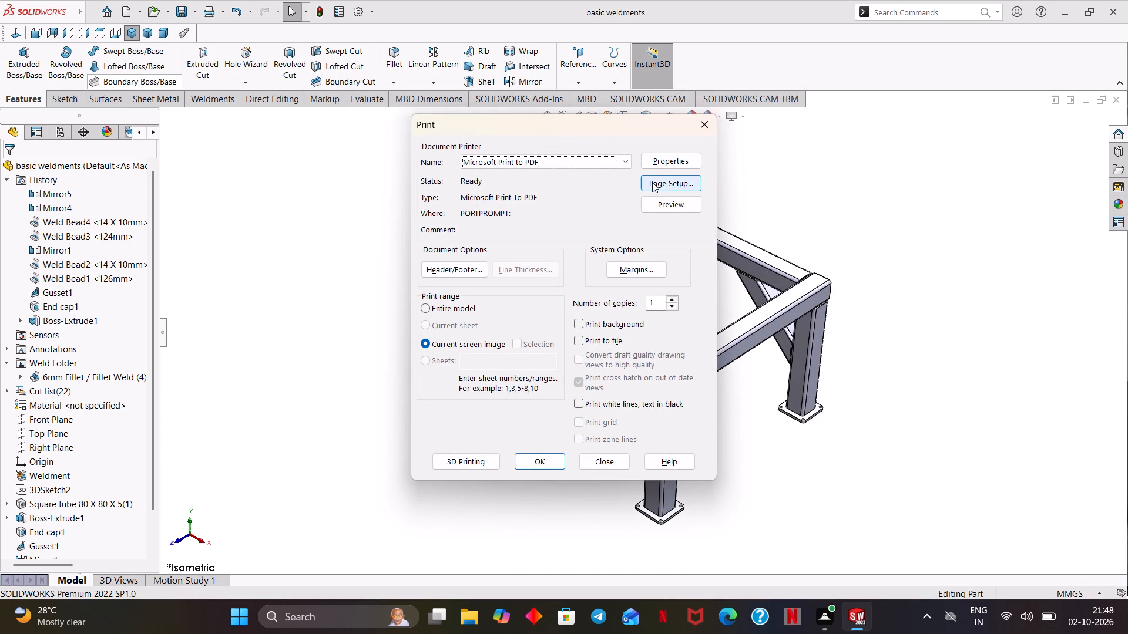
left_click(676, 204)
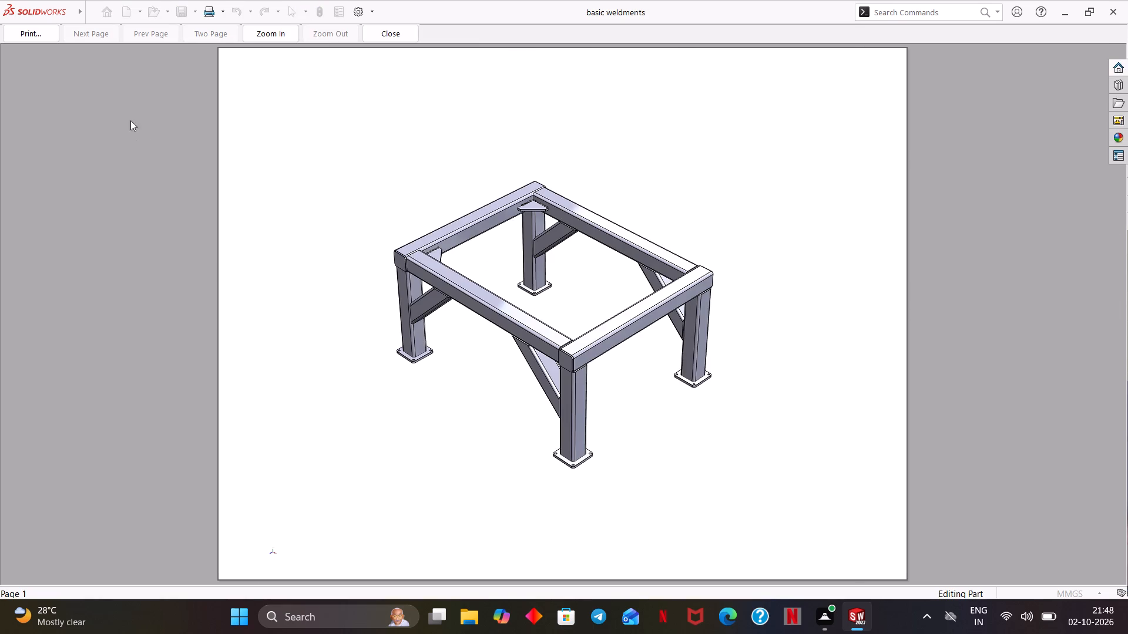
left_click(19, 30)
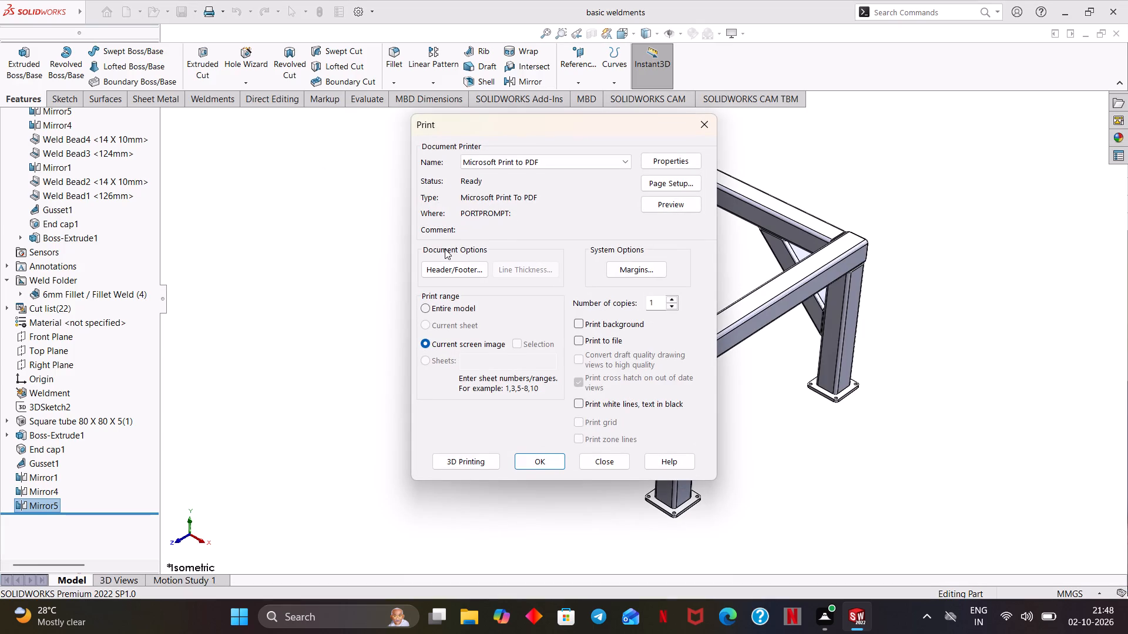
left_click(526, 463)
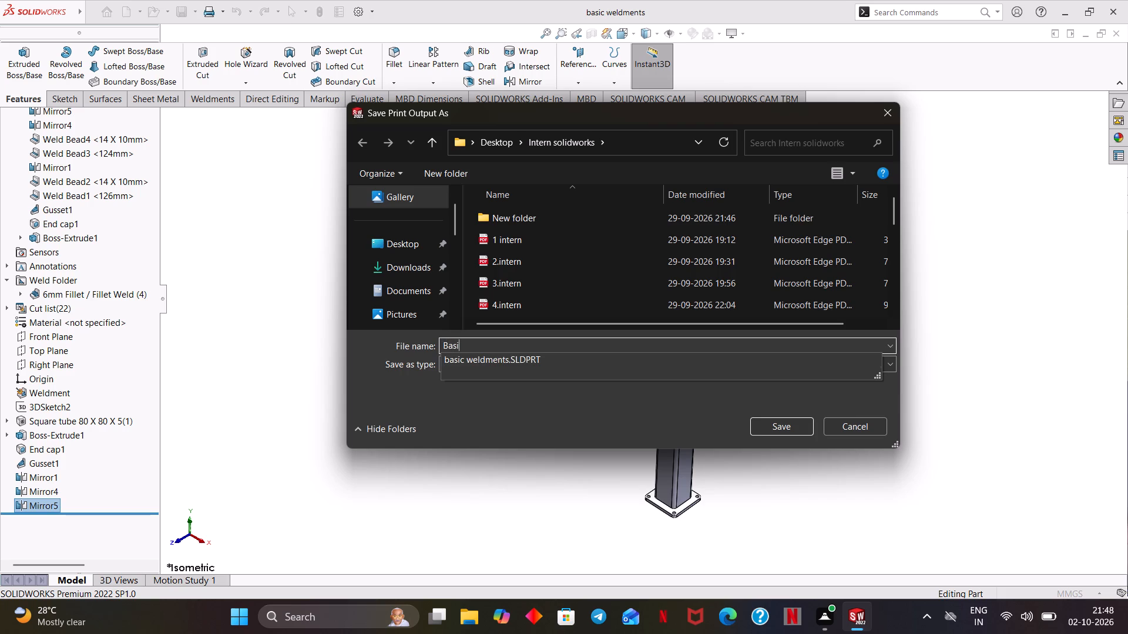
type("weldments")
key("Return")
key("space")
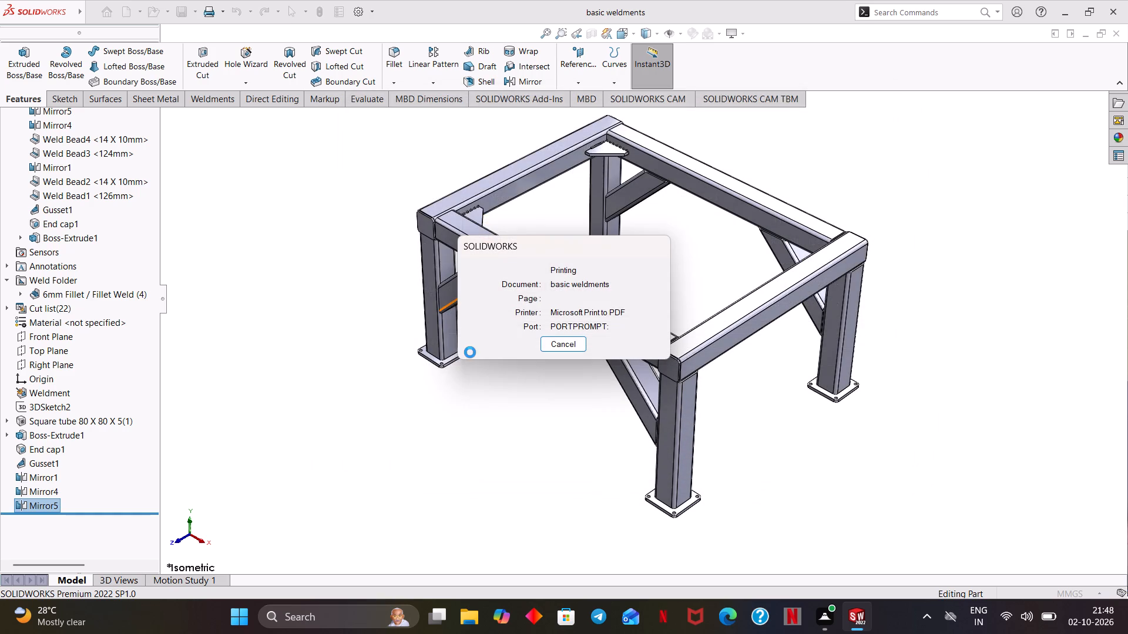